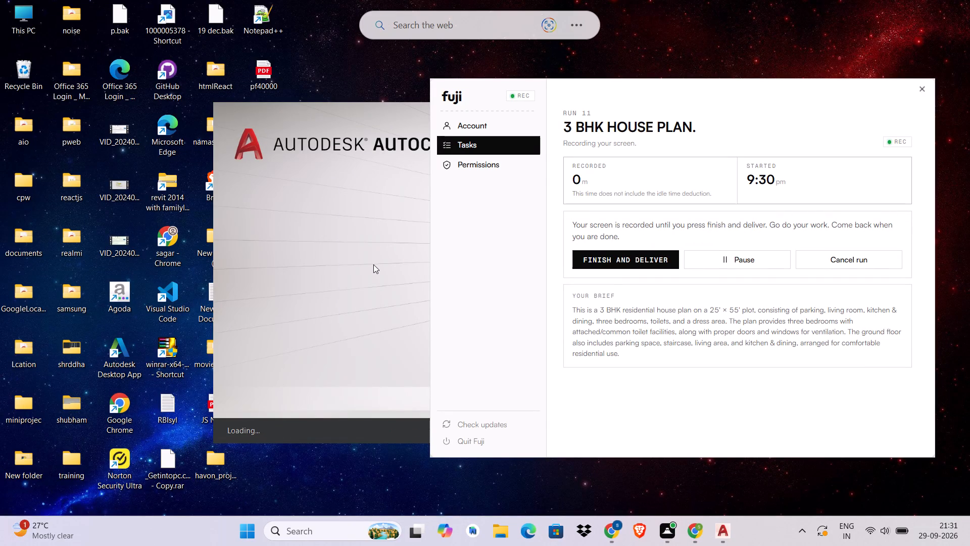
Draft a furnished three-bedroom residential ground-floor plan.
Start a new blank drawing.
click(373, 264)
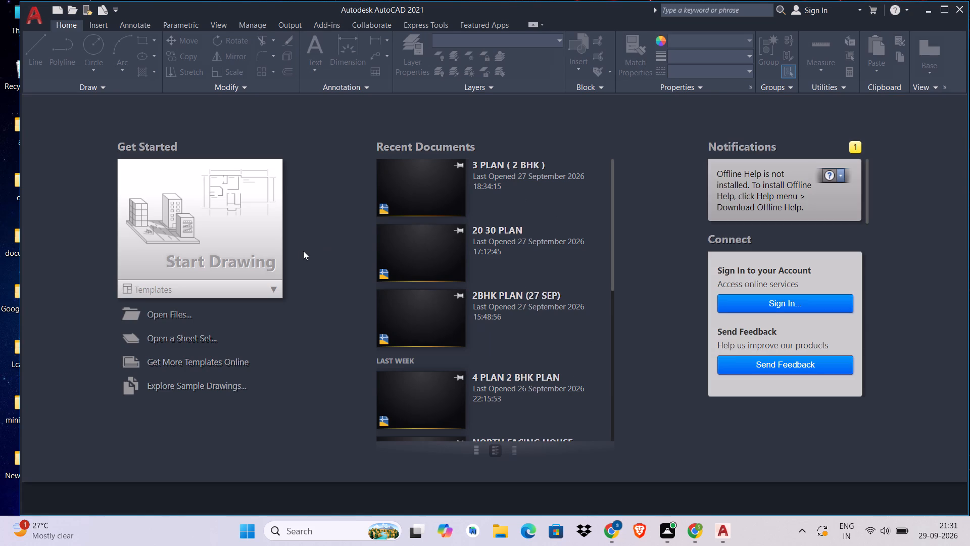
click(224, 240)
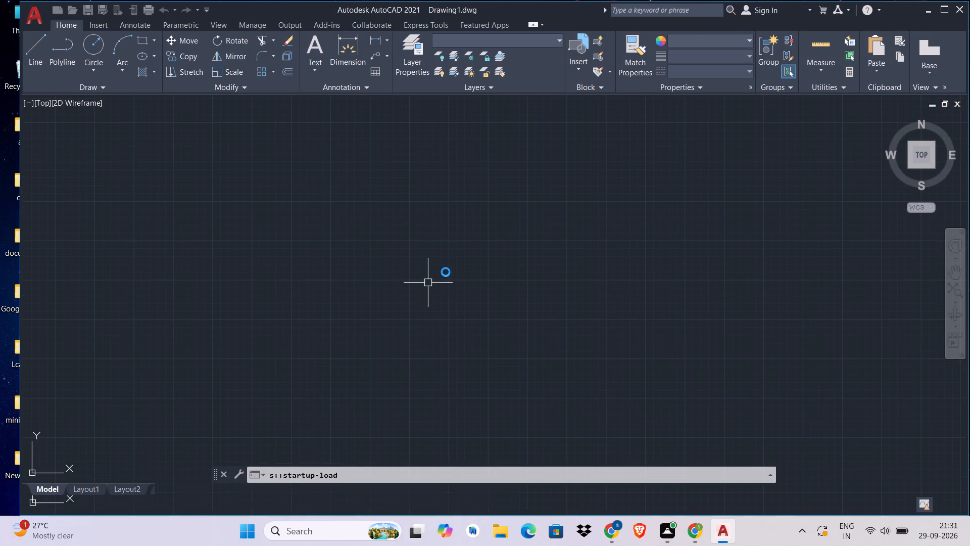
Configure the drawing units to Architectural length with 0'-0" precision and an insertion scale in inches.
key(u)
text(N)
key(space)
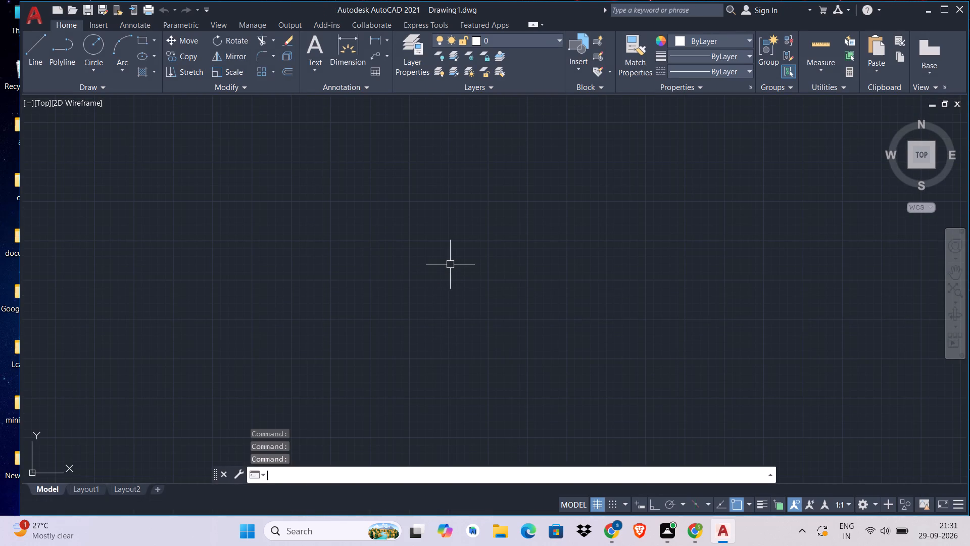
click(467, 182)
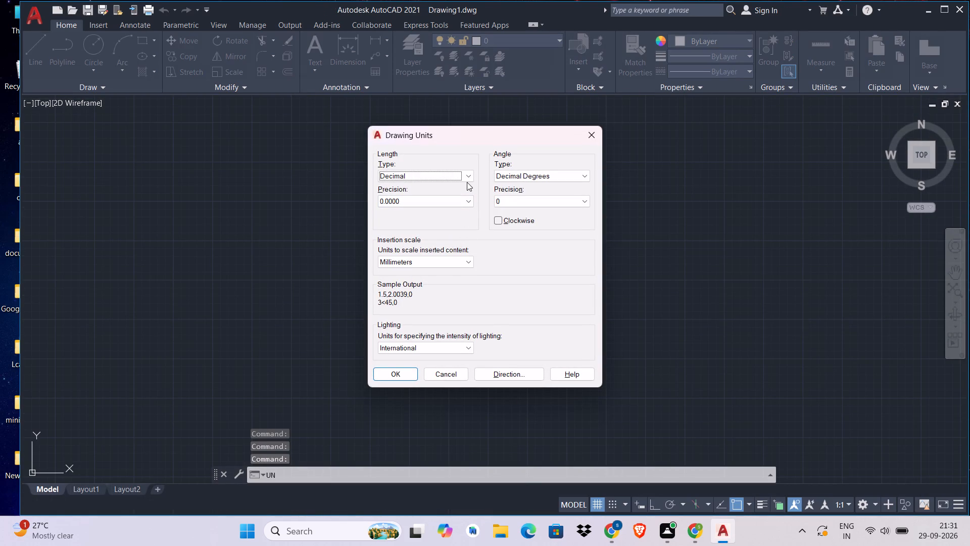
click(467, 179)
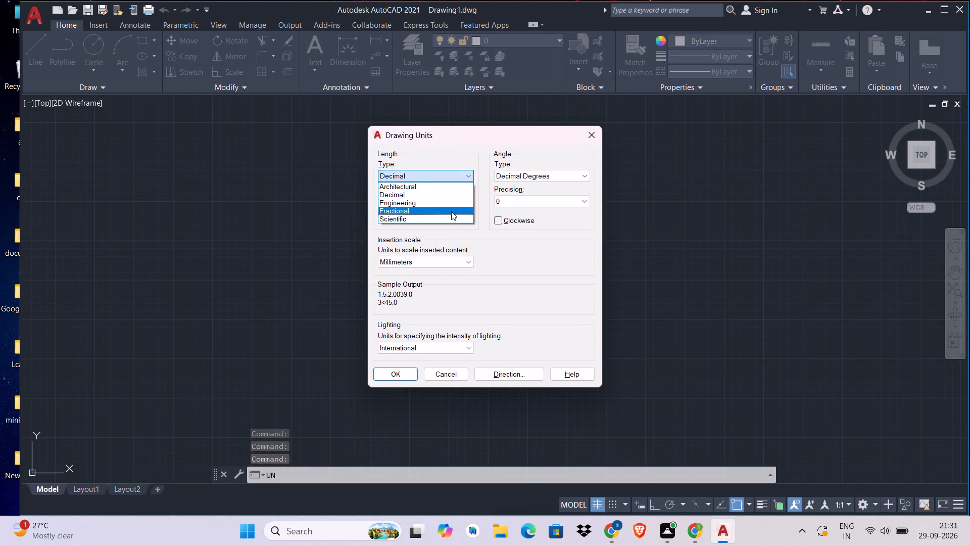
click(452, 187)
click(443, 205)
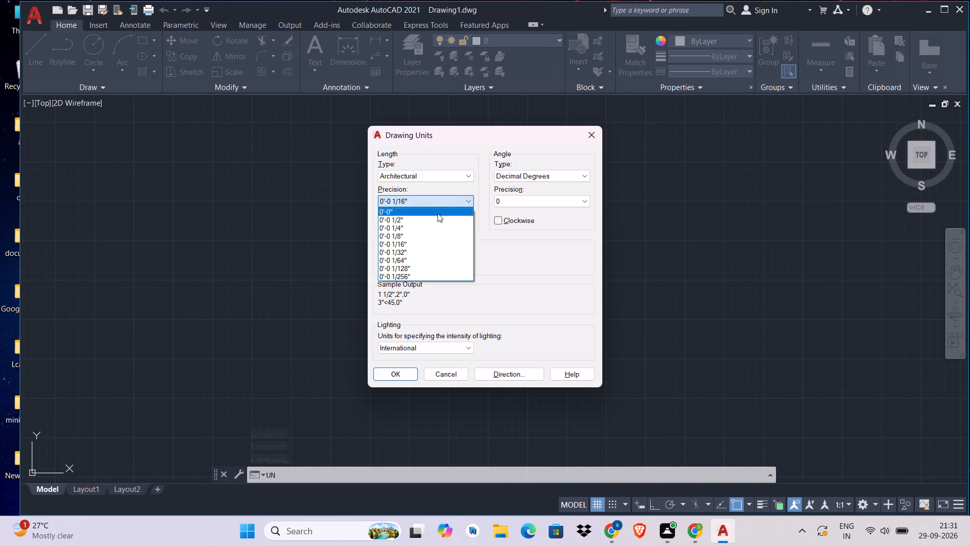
click(439, 211)
click(434, 263)
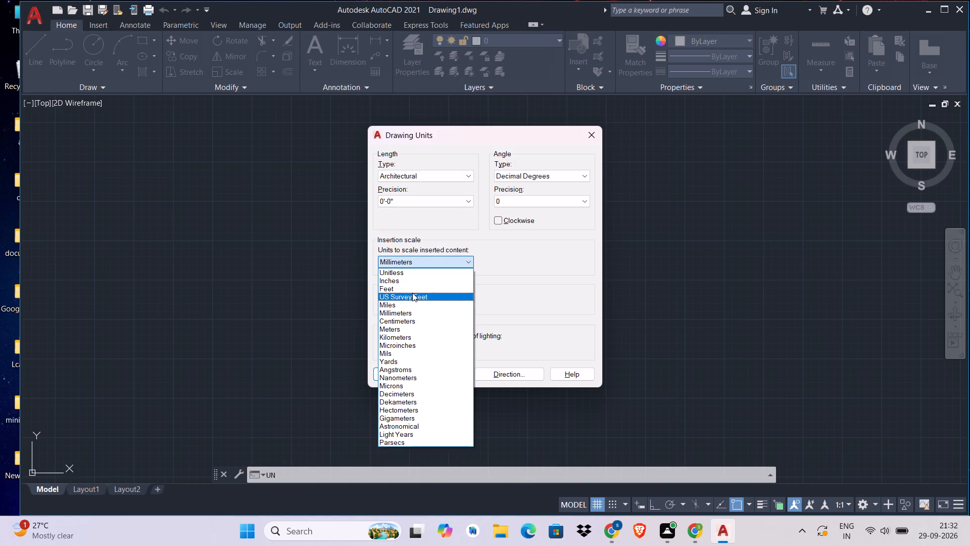
click(418, 277)
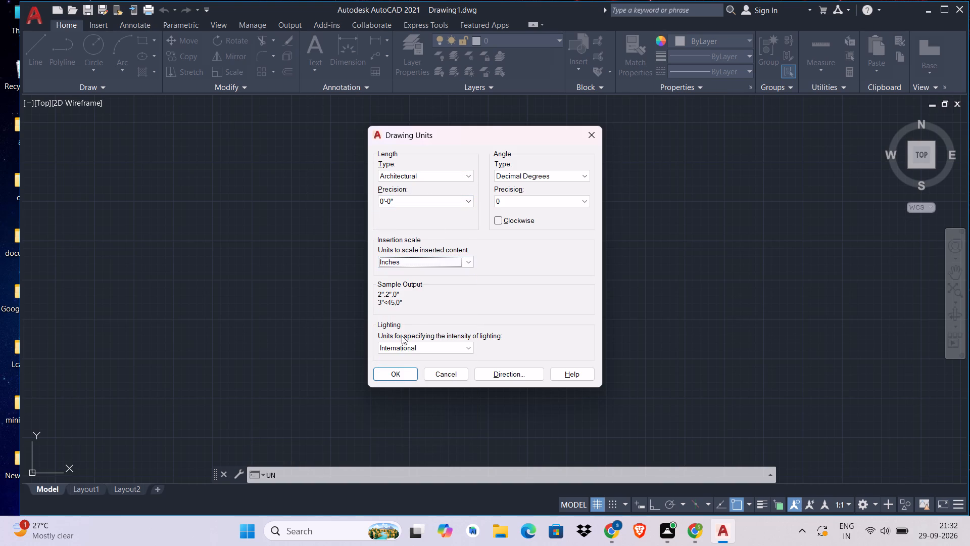
click(401, 373)
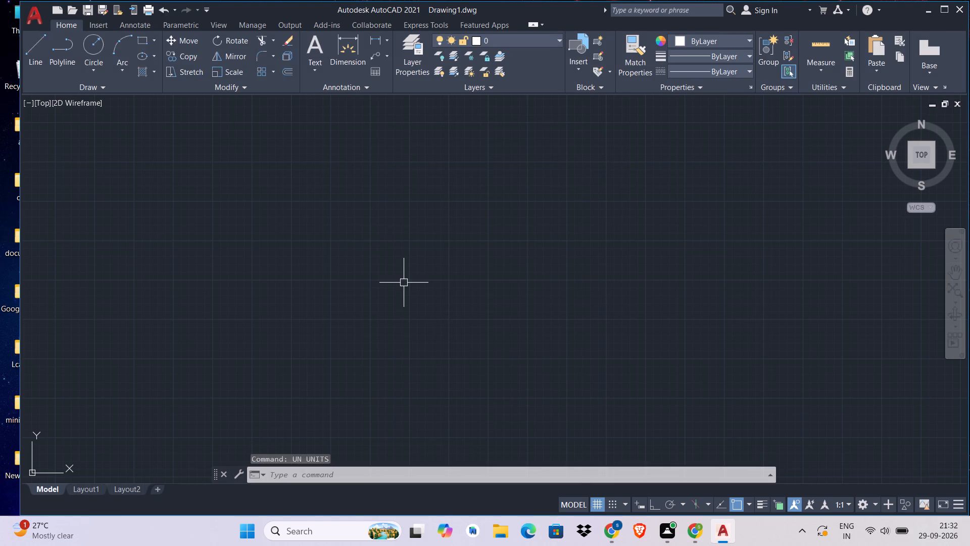
Modify the ISO-25 dimension style to Architectural units with 0'-0" precision and make it the current style.
key(d)
key(space)
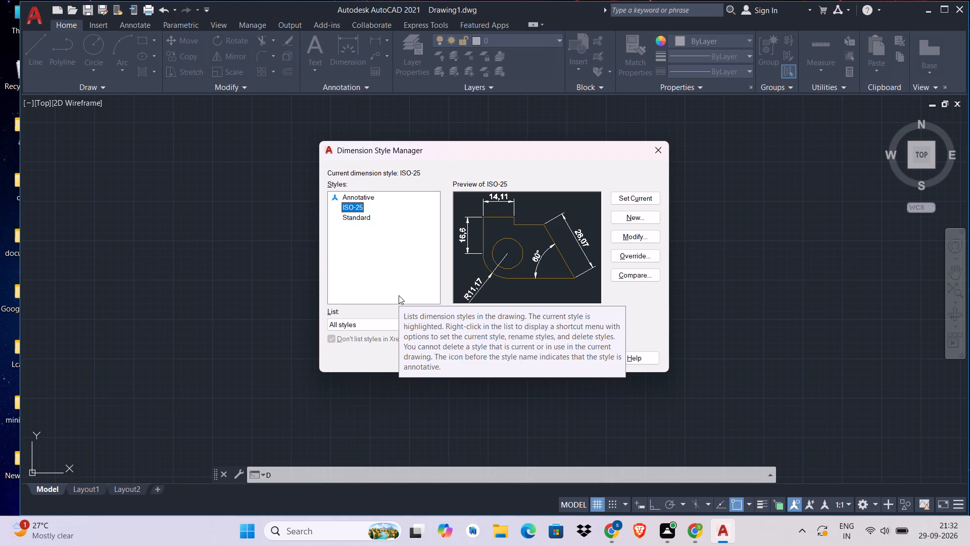
click(632, 238)
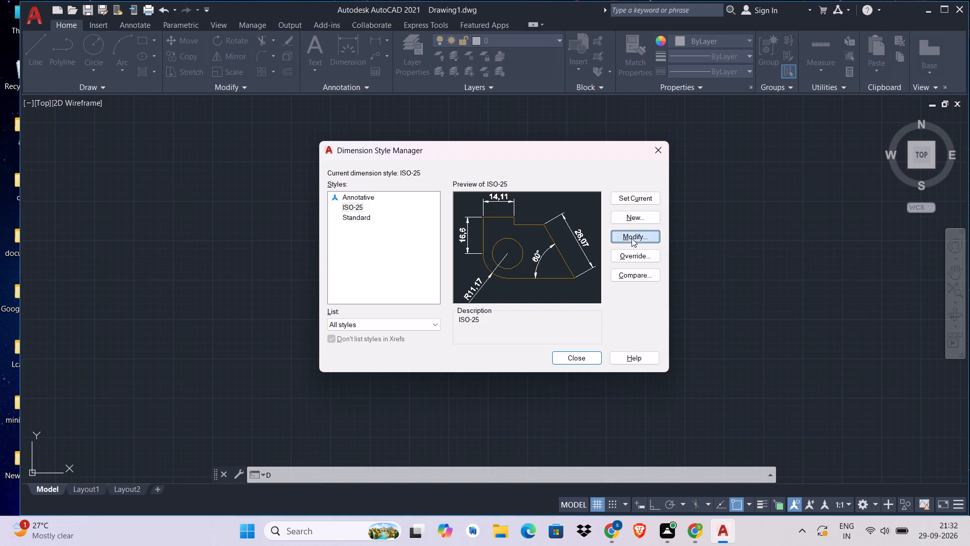
click(629, 233)
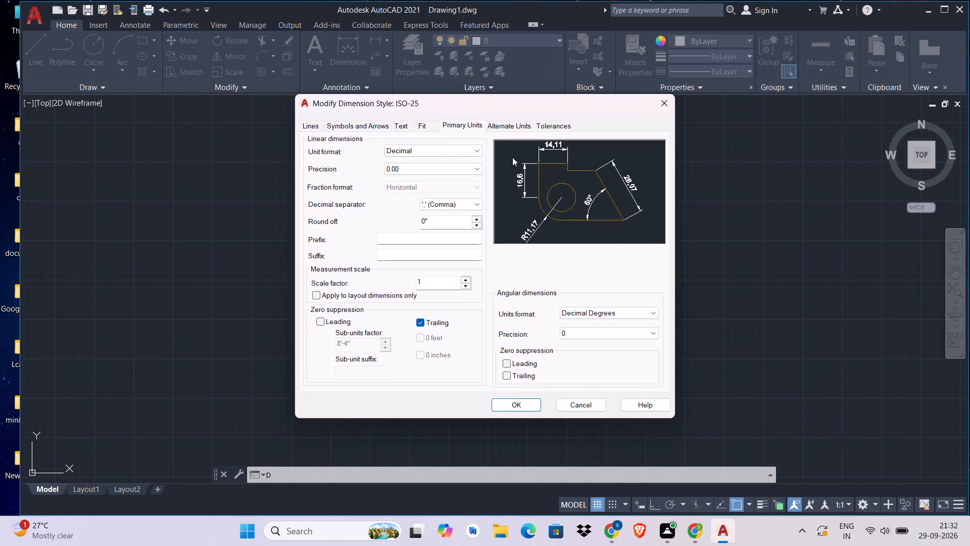
click(454, 125)
click(445, 149)
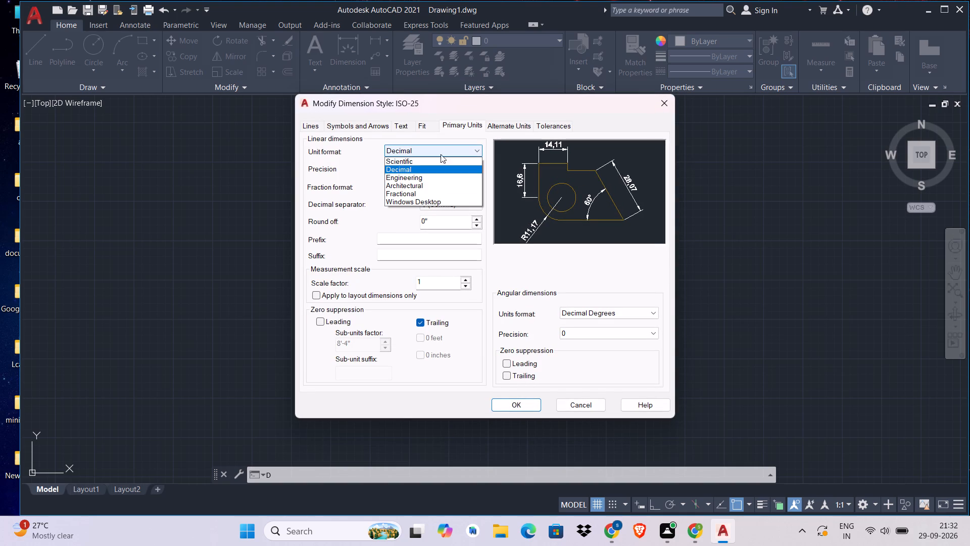
click(435, 183)
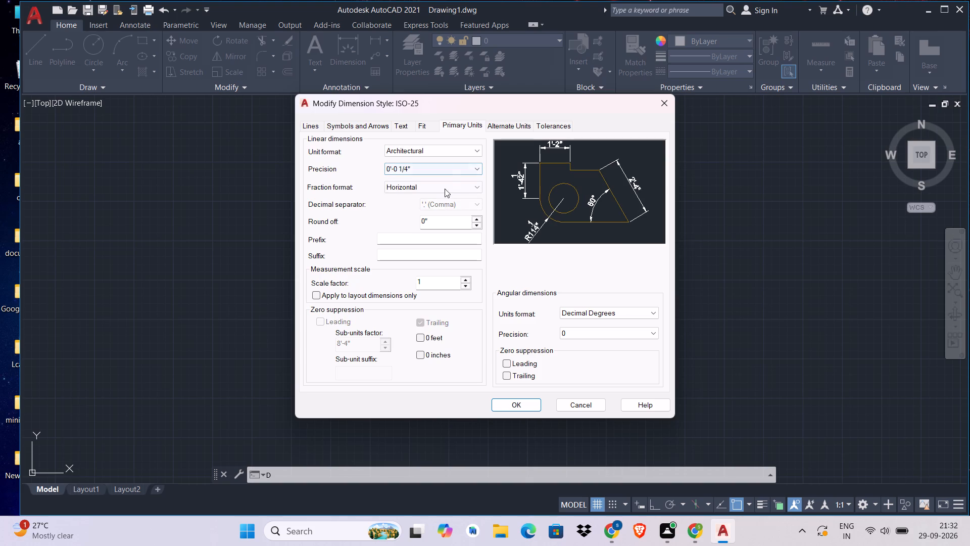
click(448, 173)
click(443, 176)
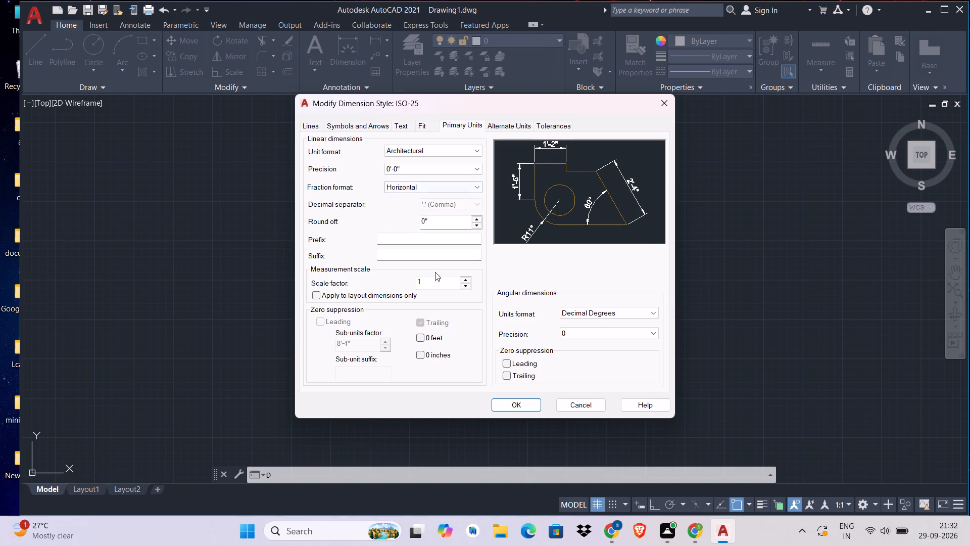
click(516, 408)
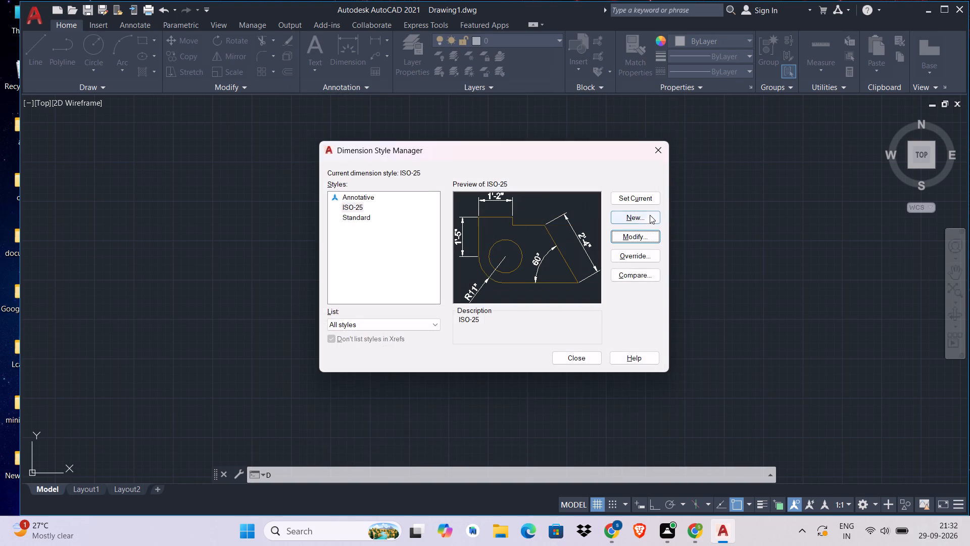
click(638, 196)
click(587, 356)
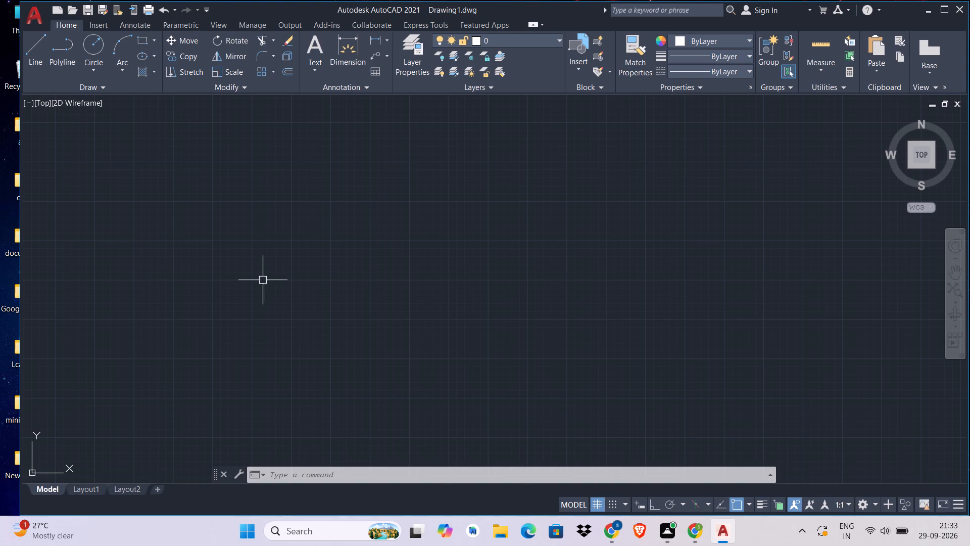
Turn on ortho mode and draw a rectangle 25' wide by 55' high as the plot outline.
key(Escape)
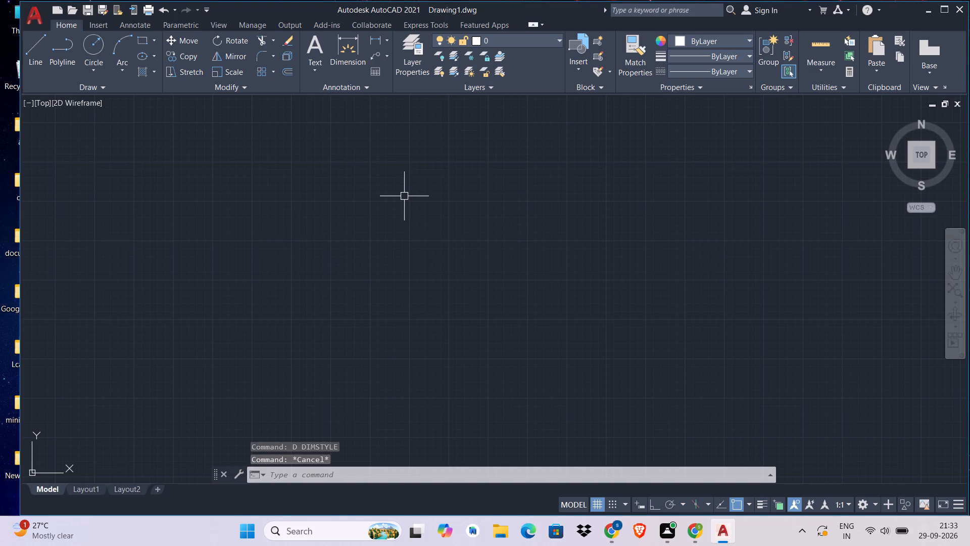
key(ctrl+l)
text(REC)
key(space)
click(379, 183)
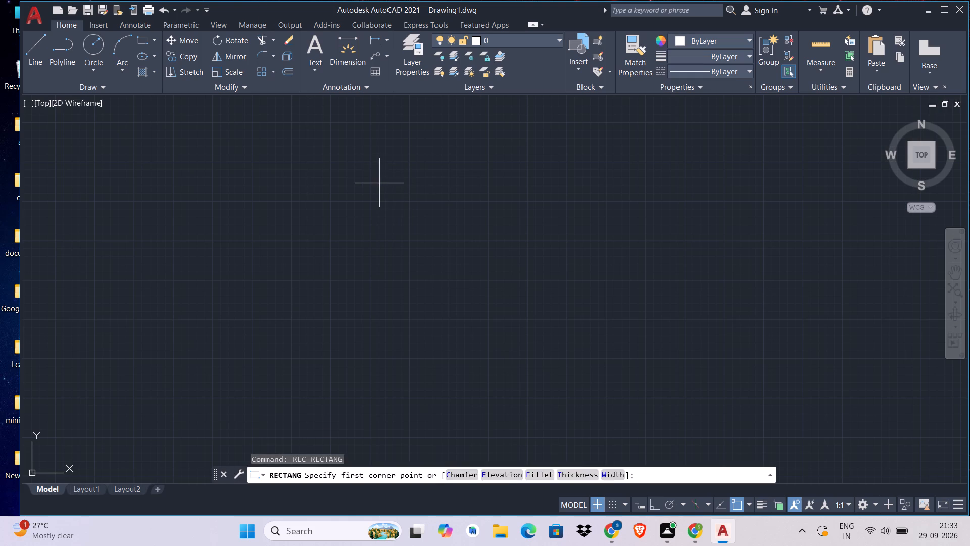
key(shift+at)
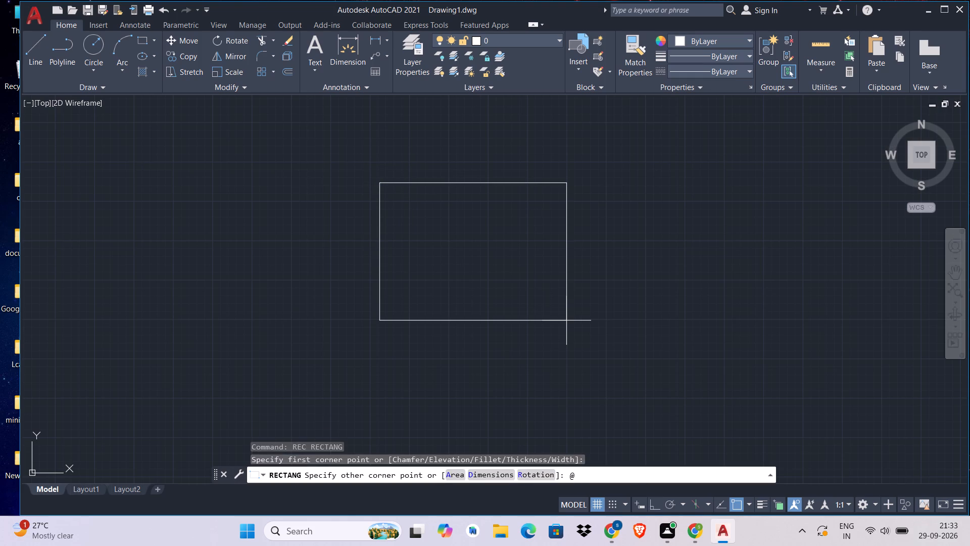
text(25',)
text(55')
key(Return)
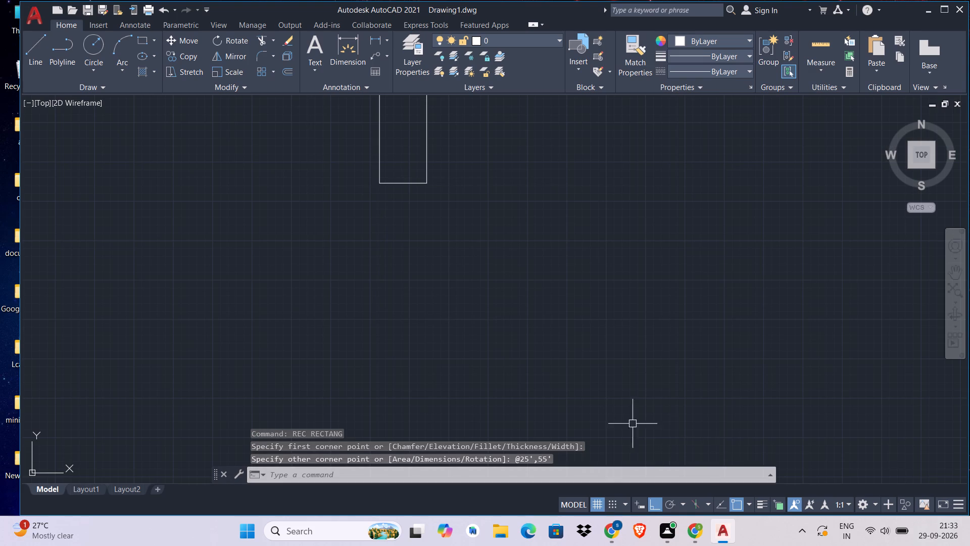
Offset the plot rectangle 9" inward to form the outer wall thickness.
middle_drag(437, 299, 549, 451)
scroll(535, 233, up, 4)
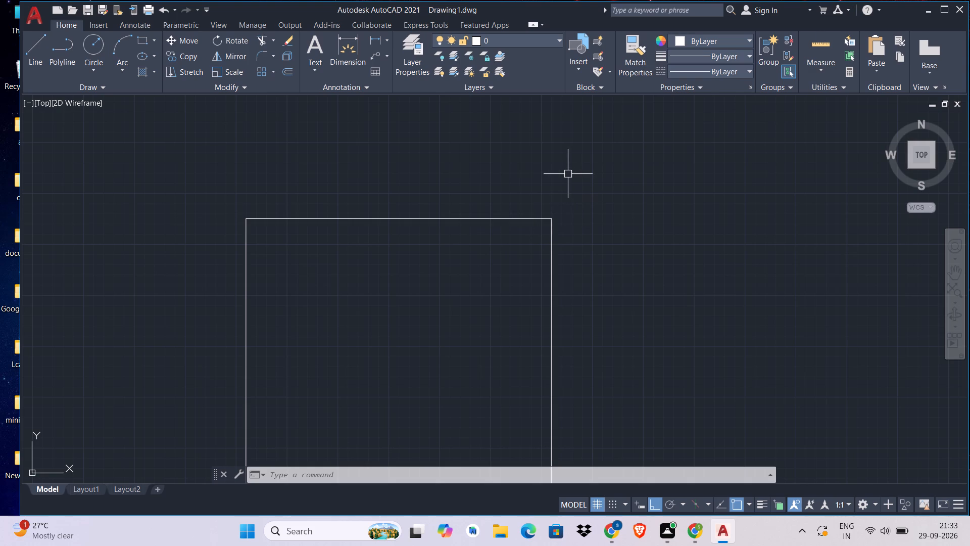
key(Escape)
key(o)
key(space)
text(9)
key(space)
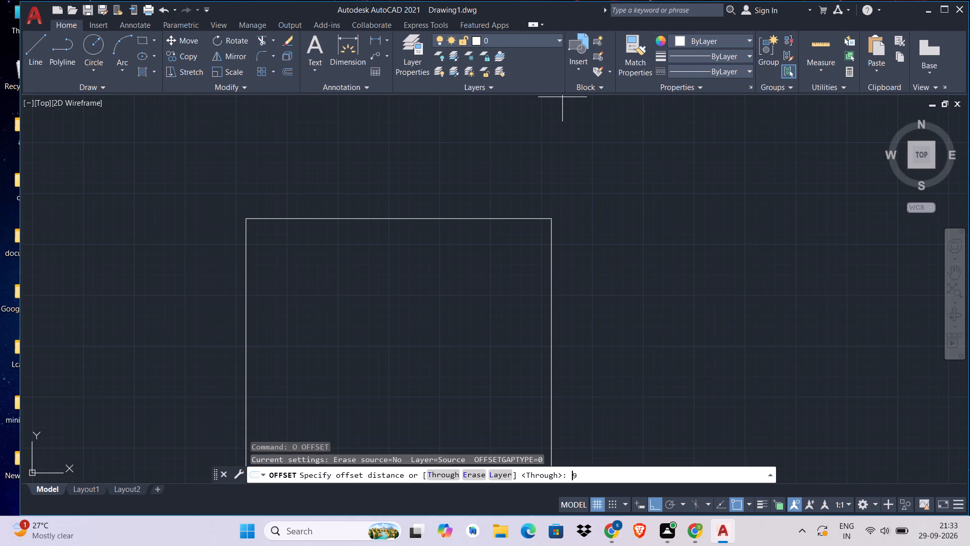
drag(486, 217, 482, 224)
click(434, 316)
middle_drag(371, 296, 426, 268)
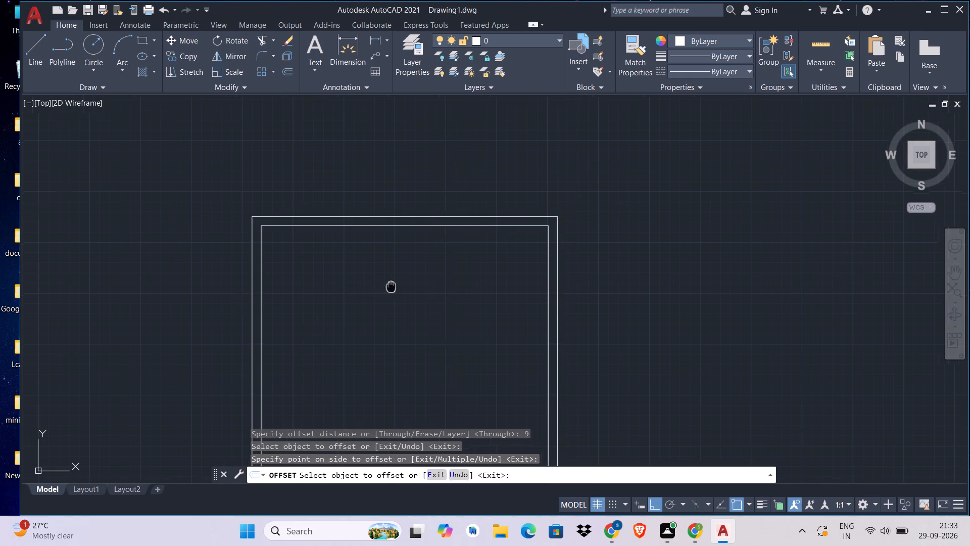
middle_drag(426, 268, 464, 244)
key(Escape)
Explode the inner wall rectangle into separate lines.
key(x)
key(space)
click(409, 177)
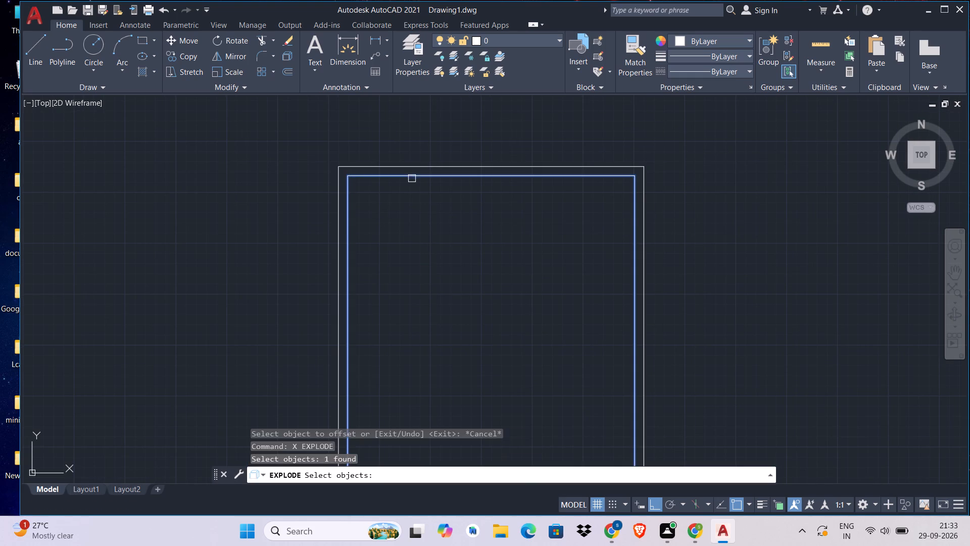
key(Return)
Offset the inner face line of the plan's left wall 4'6" to the right.
middle_drag(397, 178, 449, 158)
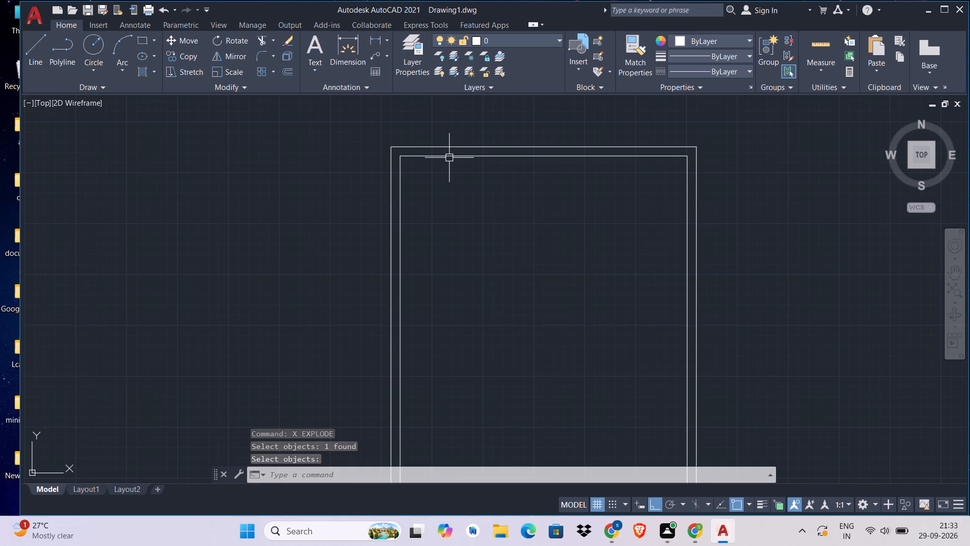
key(Escape)
text(O)
key(space)
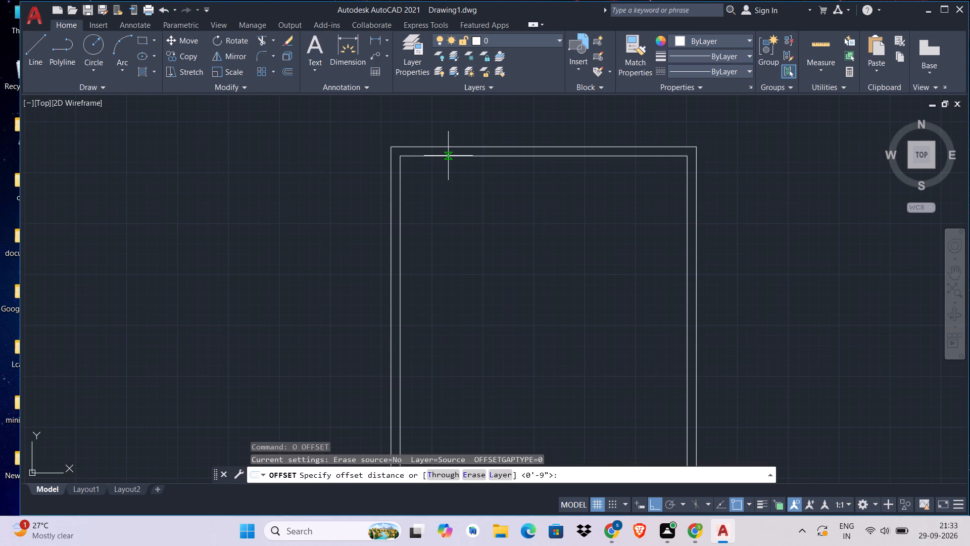
text(4'6)
key(space)
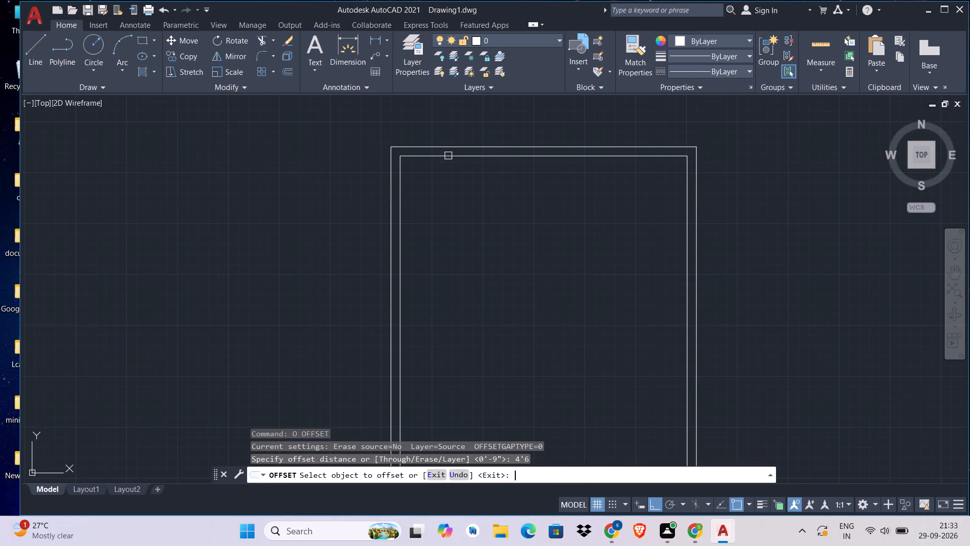
click(401, 233)
click(496, 230)
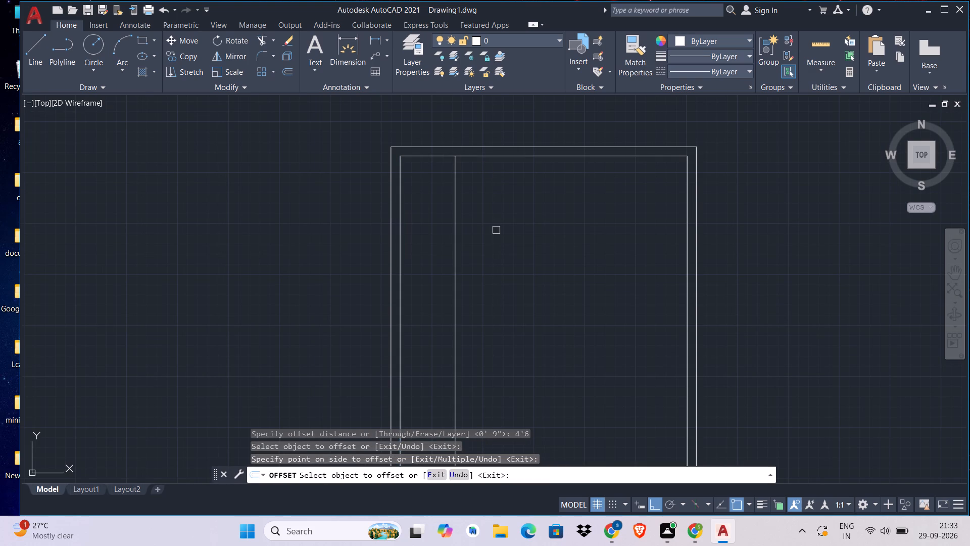
key(Escape)
key(Escape)
Offset the new vertical line 4.5" to the right to give the partition wall its thickness.
text(O)
key(space)
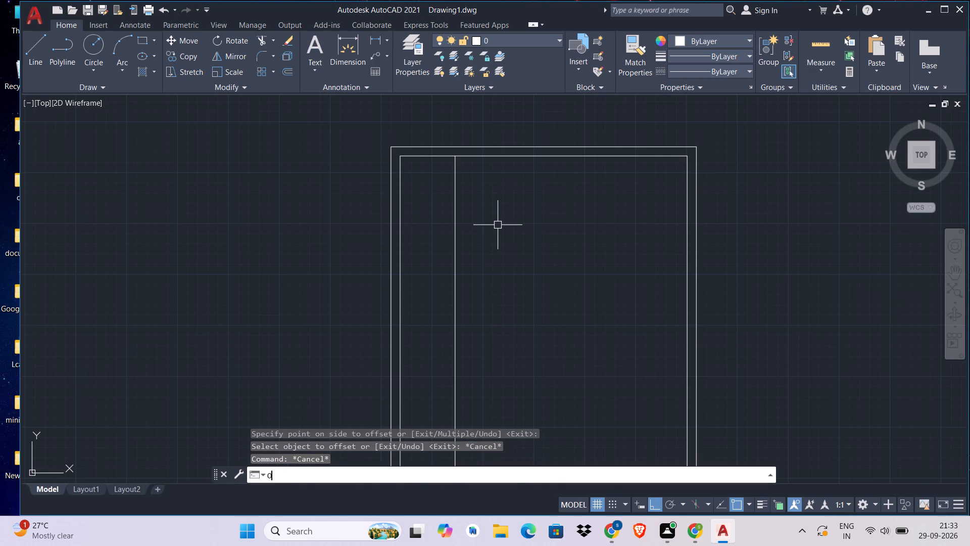
text(4.5)
key(space)
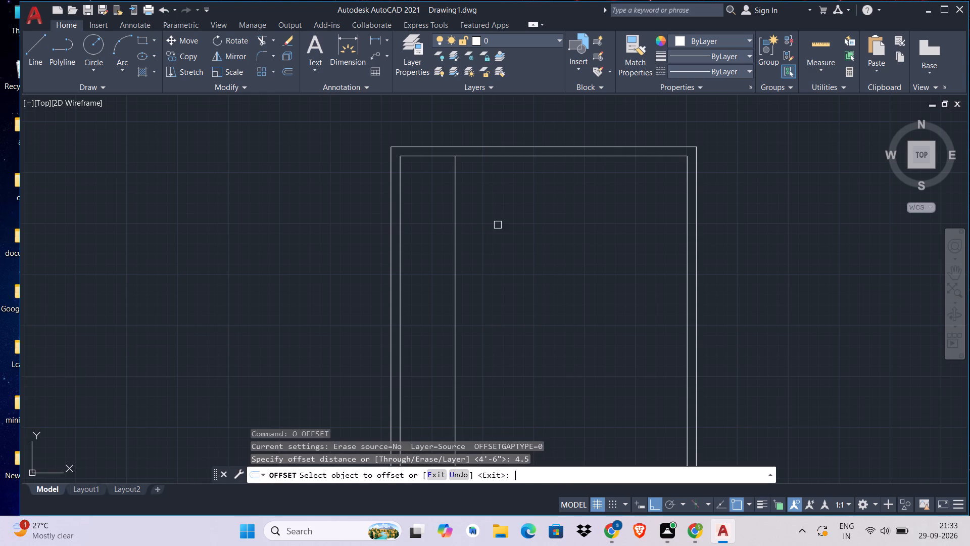
click(455, 236)
click(655, 202)
scroll(450, 169, up, 2)
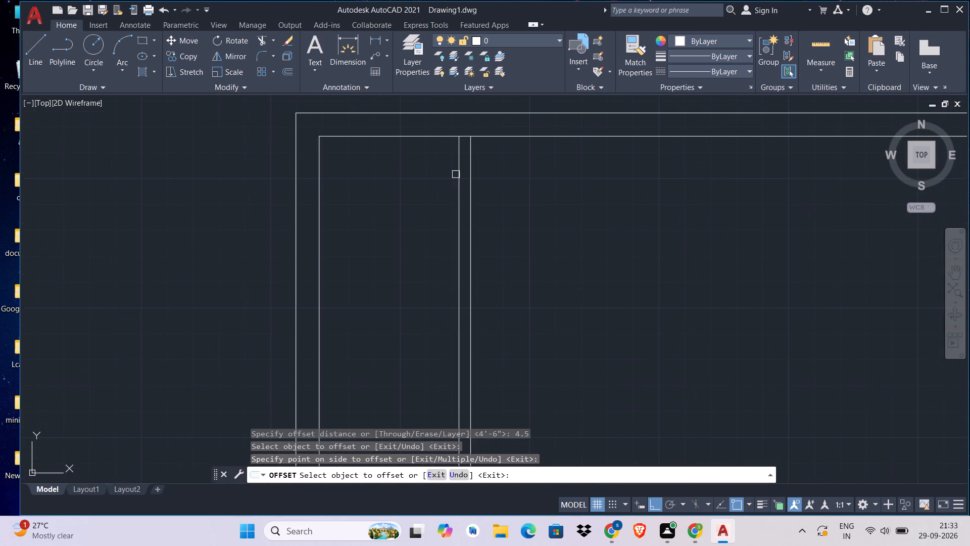
key(Escape)
key(Escape)
key(Escape)
Offset the right-hand line of the 4.5" vertical partition 6'7" to the right.
key(o)
key(space)
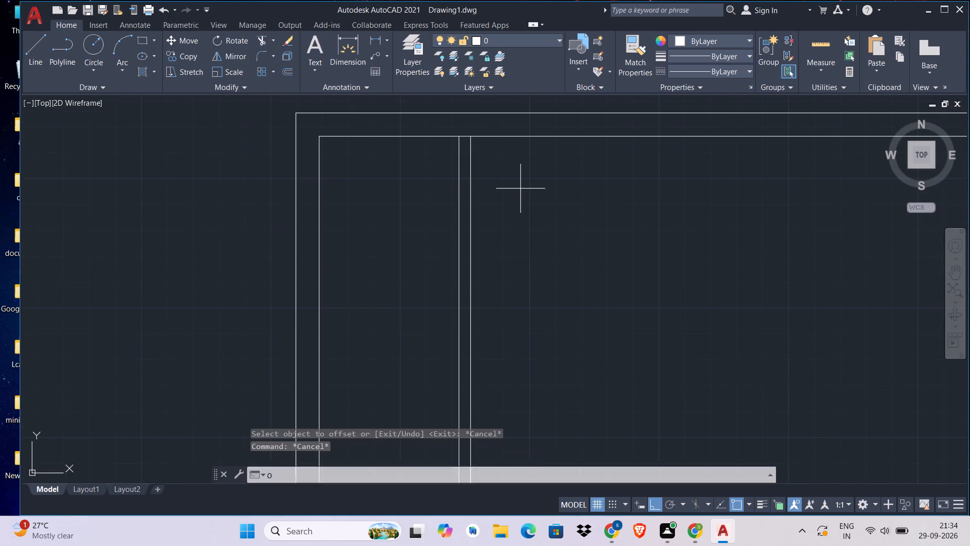
text(6'7)
key(space)
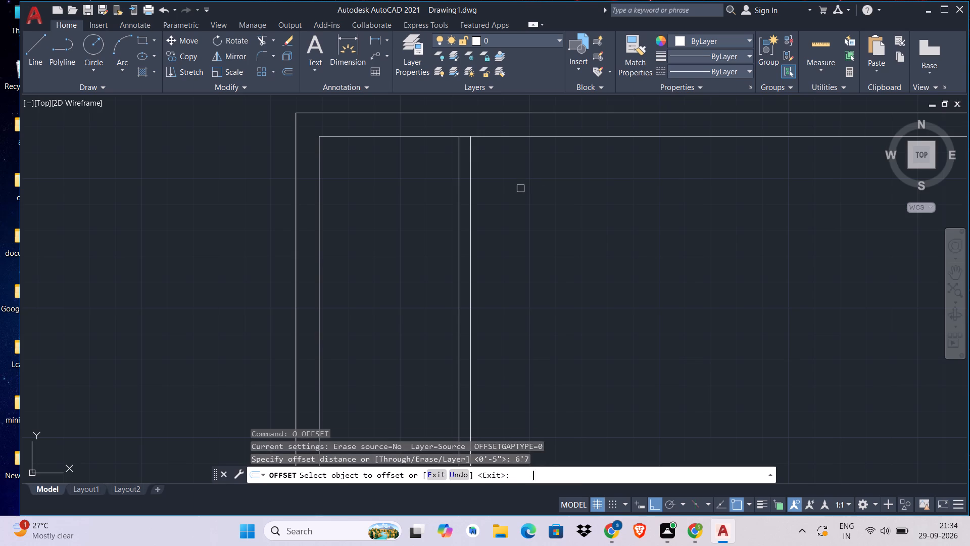
click(470, 257)
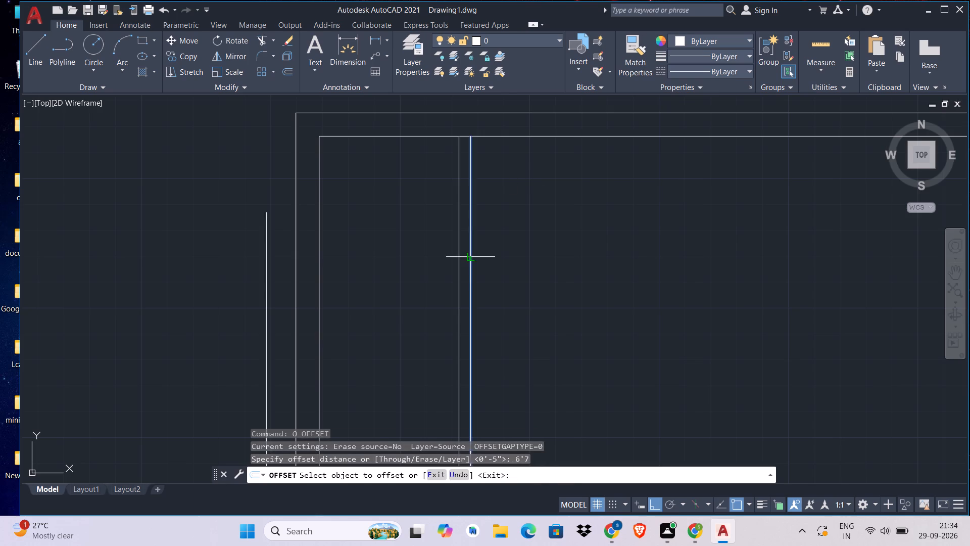
click(784, 257)
key(Escape)
Offset the new vertical line 9" to the right to give the middle wall its thickness.
key(o)
key(space)
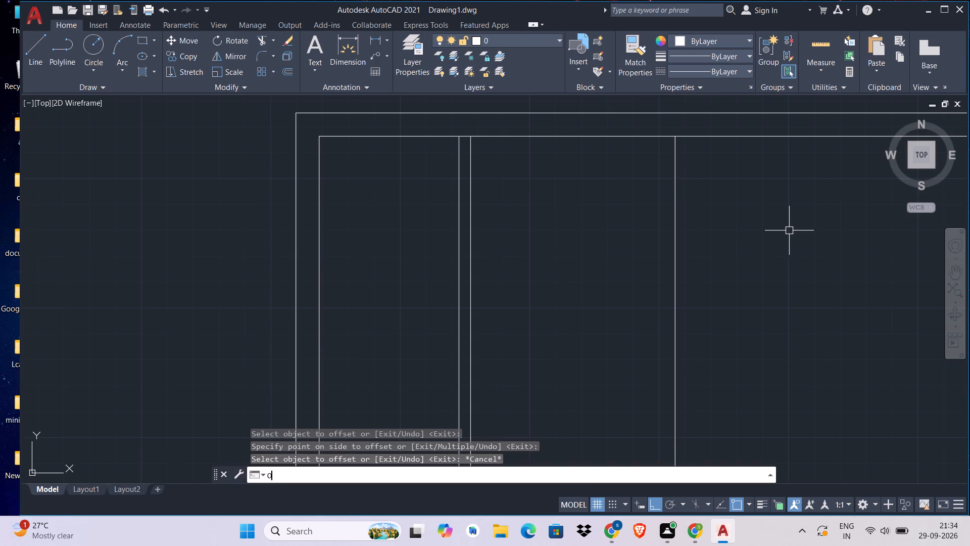
text(9)
key(space)
click(678, 315)
click(855, 309)
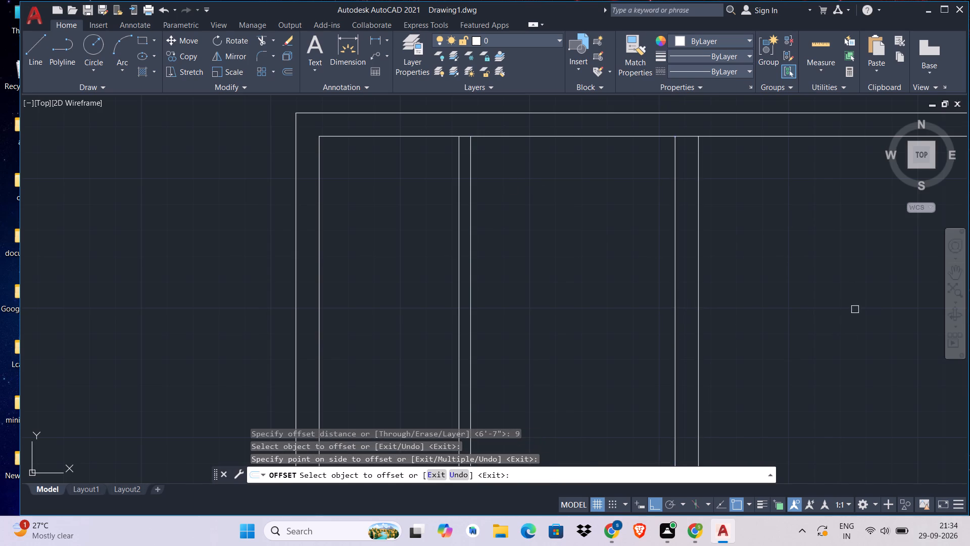
middle_drag(859, 309, 466, 288)
key(Escape)
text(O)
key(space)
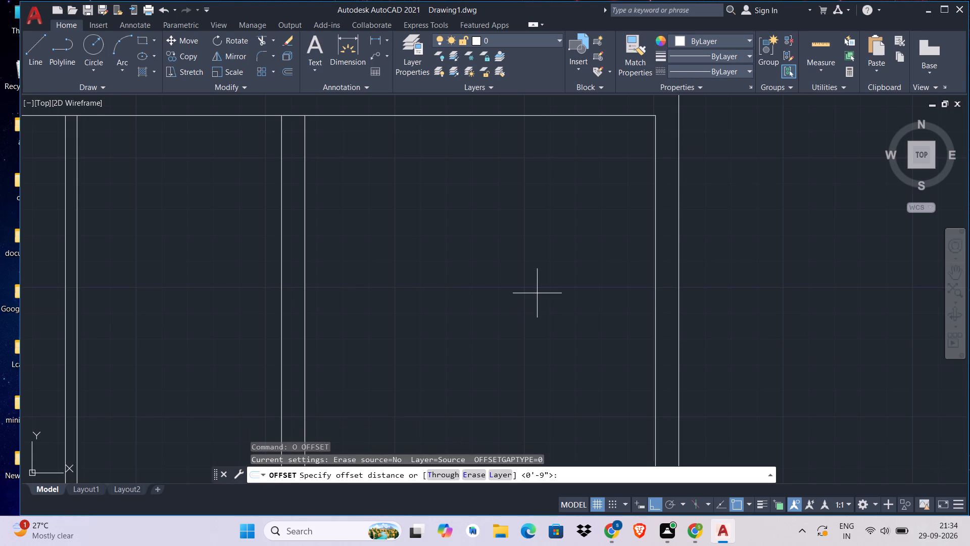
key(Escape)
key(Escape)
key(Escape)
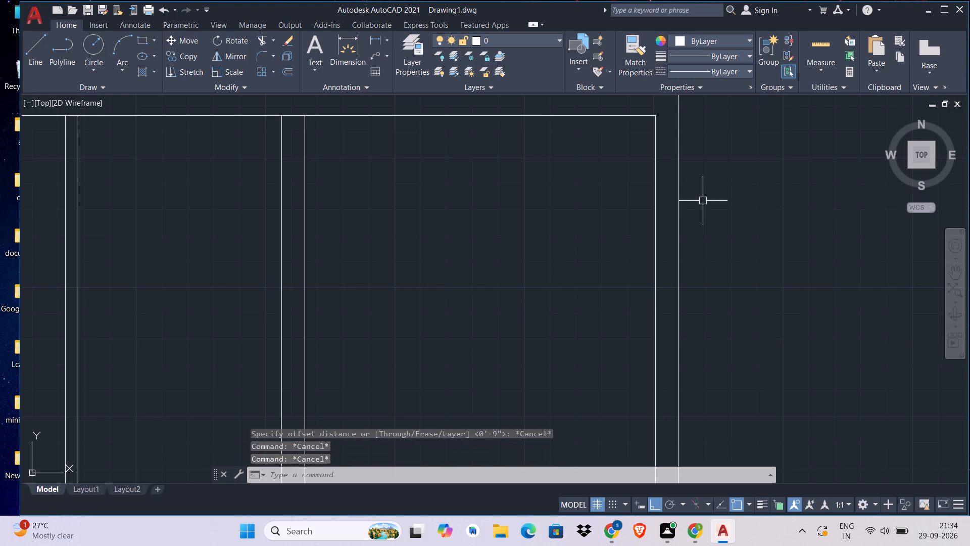
Offset the inner face line of the plan's top wall 13' downward.
key(o)
key(space)
key(1)
text(3')
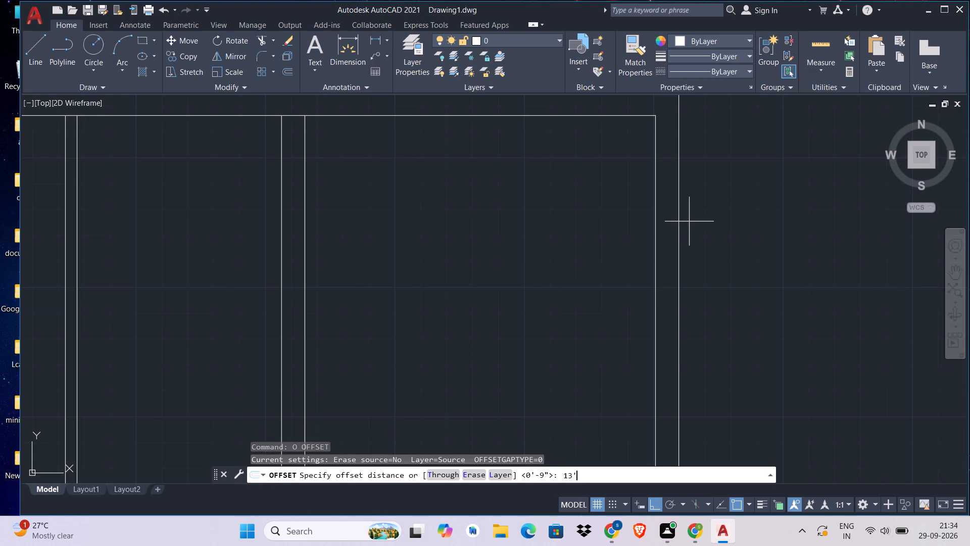
key(space)
click(518, 117)
drag(520, 229, 520, 242)
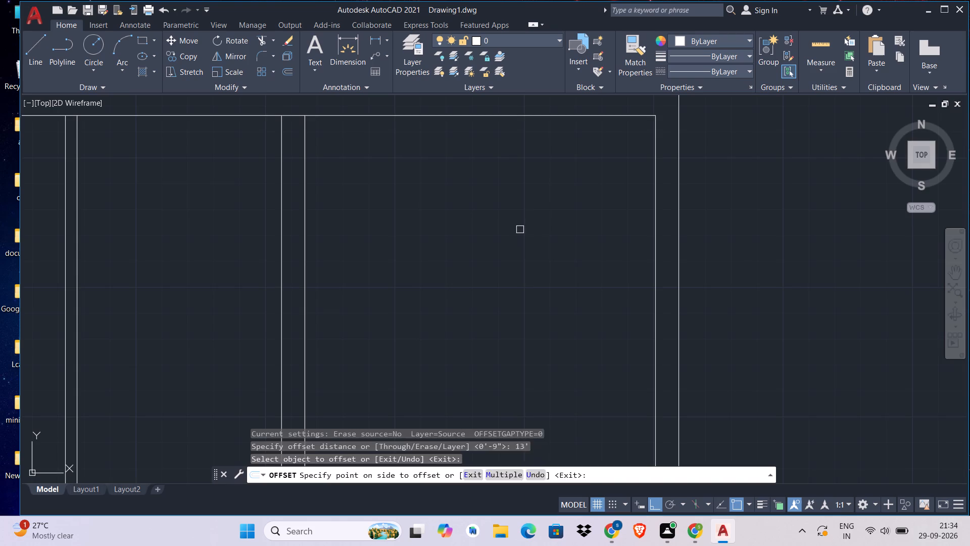
drag(520, 242, 520, 246)
scroll(518, 288, down, 1)
middle_drag(518, 289, 607, 168)
key(Escape)
key(Escape)
key(Escape)
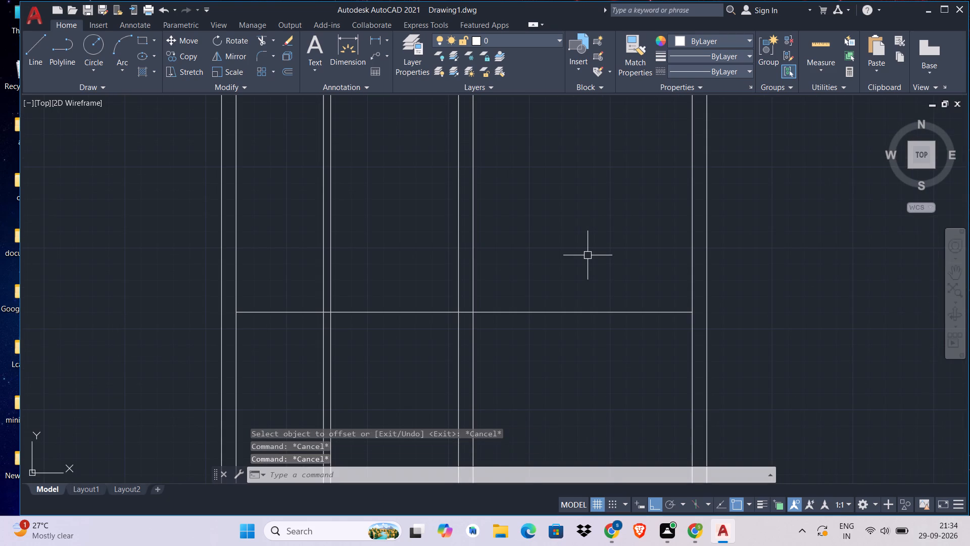
Offset the new horizontal line 9" downward to form the cross wall's thickness.
key(o)
key(space)
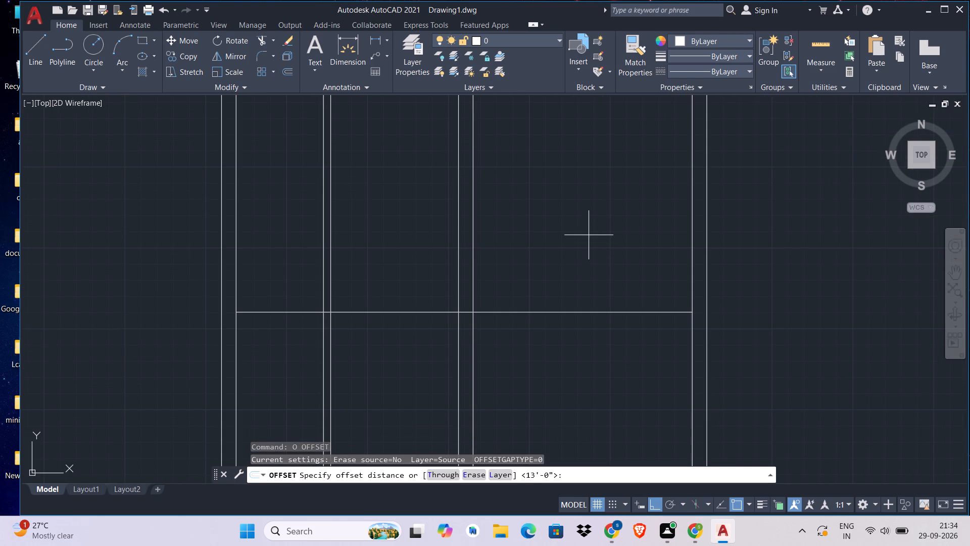
text(9)
key(space)
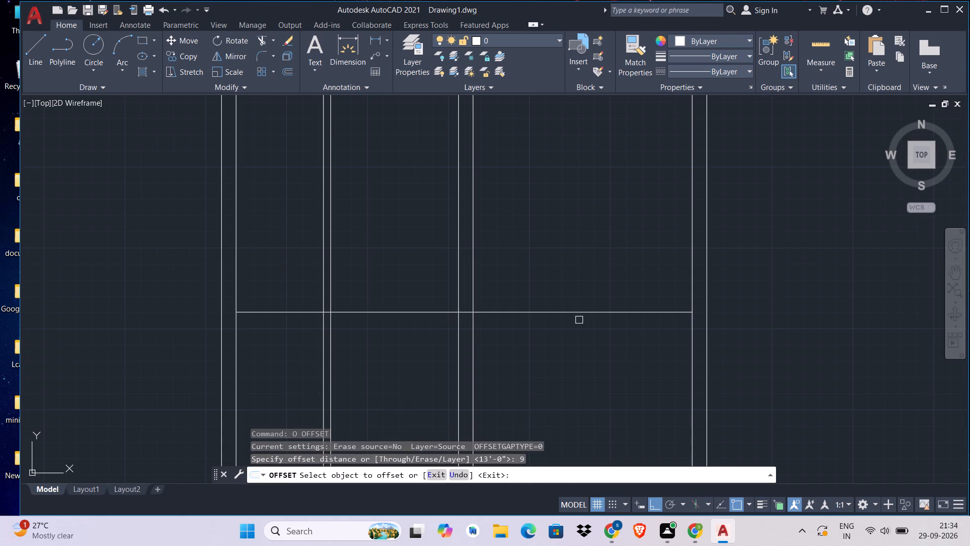
click(586, 313)
click(585, 387)
middle_drag(587, 384, 685, 342)
key(Escape)
key(Escape)
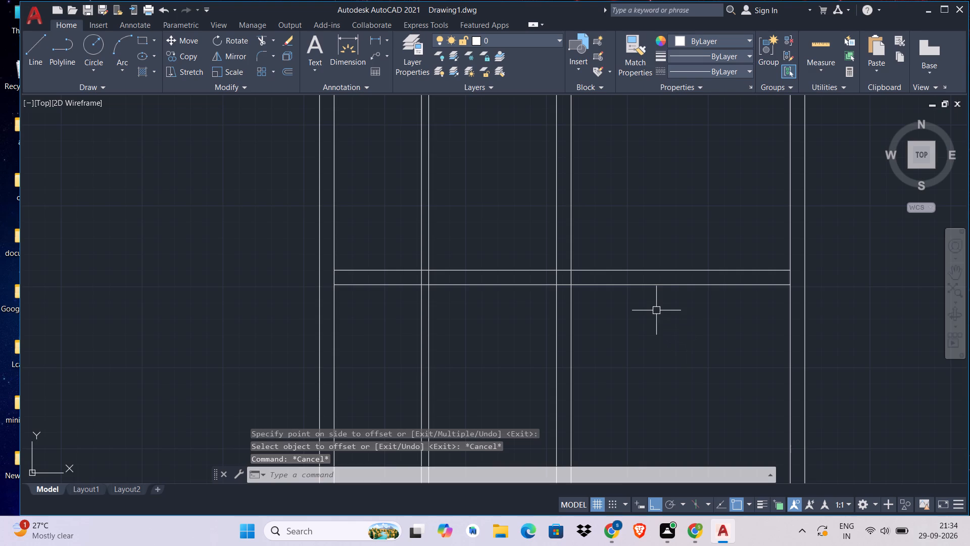
Offset the inner face line of the plan's top wall 5' downward.
scroll(619, 308, down, 2)
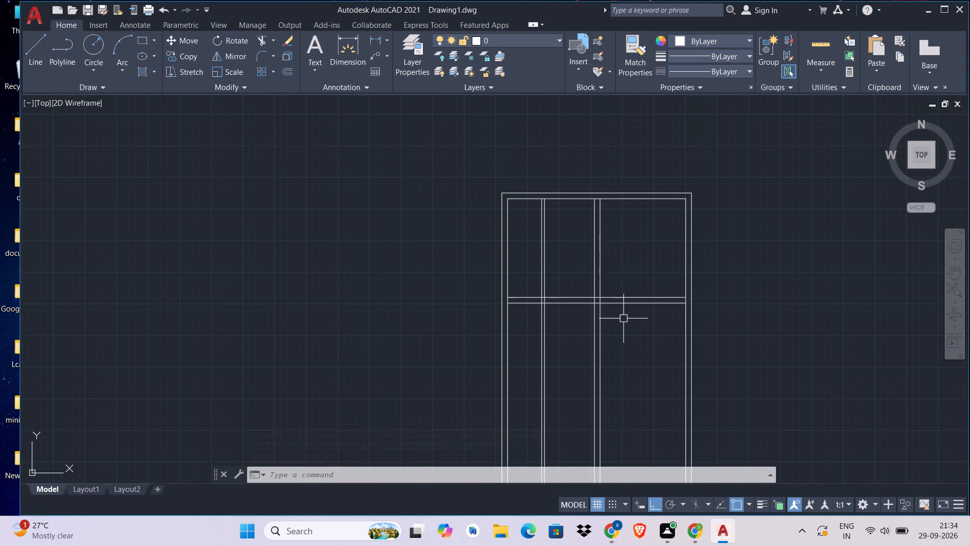
key(o)
key(space)
text(5')
key(space)
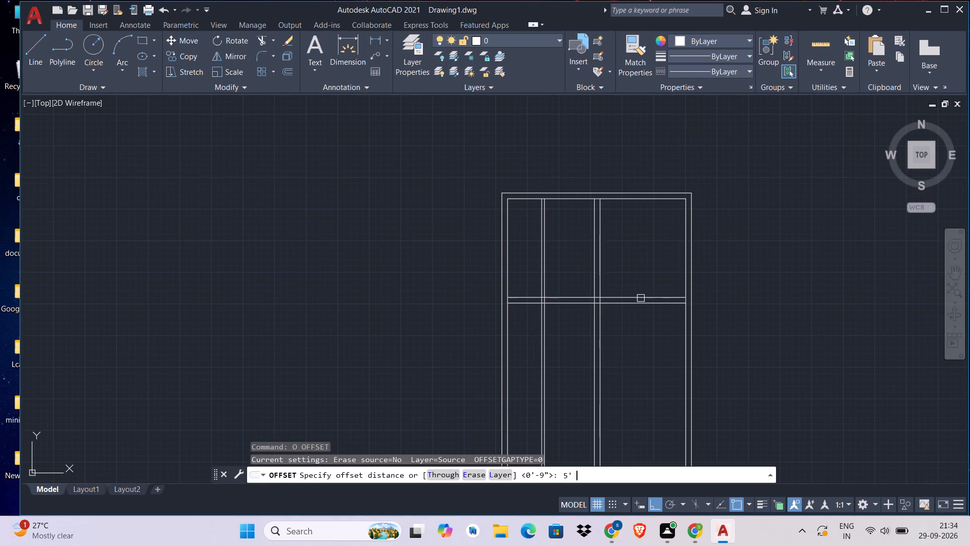
scroll(600, 201, up, 3)
click(554, 190)
click(515, 296)
scroll(515, 295, down, 1)
middle_drag(515, 295, 570, 242)
key(Escape)
key(Escape)
Offset the new upper horizontal line 4.5" downward to give that partition its thickness.
text(O)
key(space)
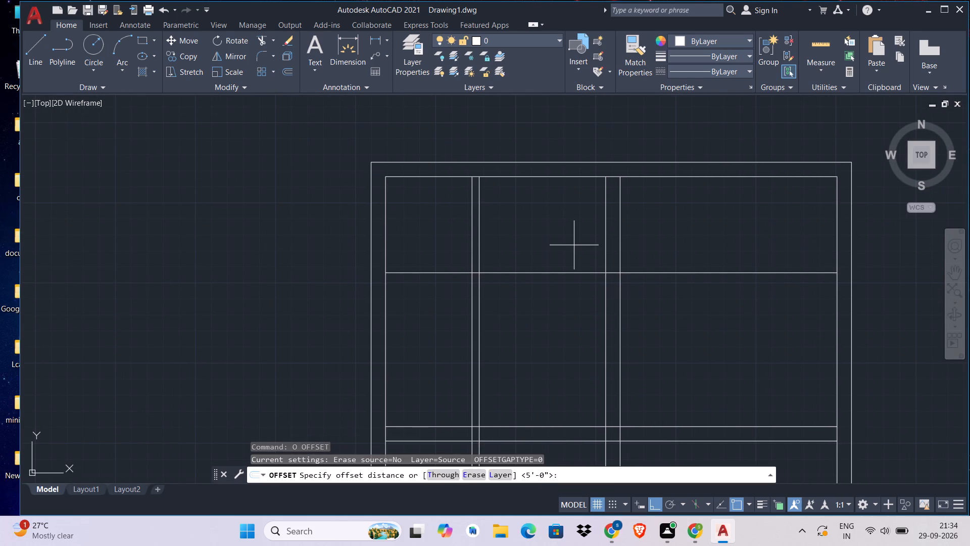
text(4.5)
key(space)
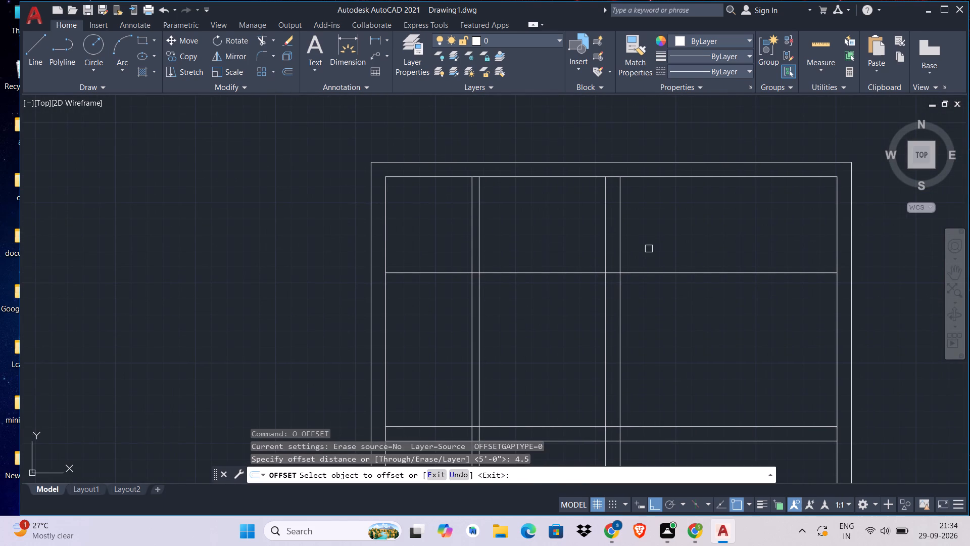
click(585, 274)
click(529, 394)
key(Escape)
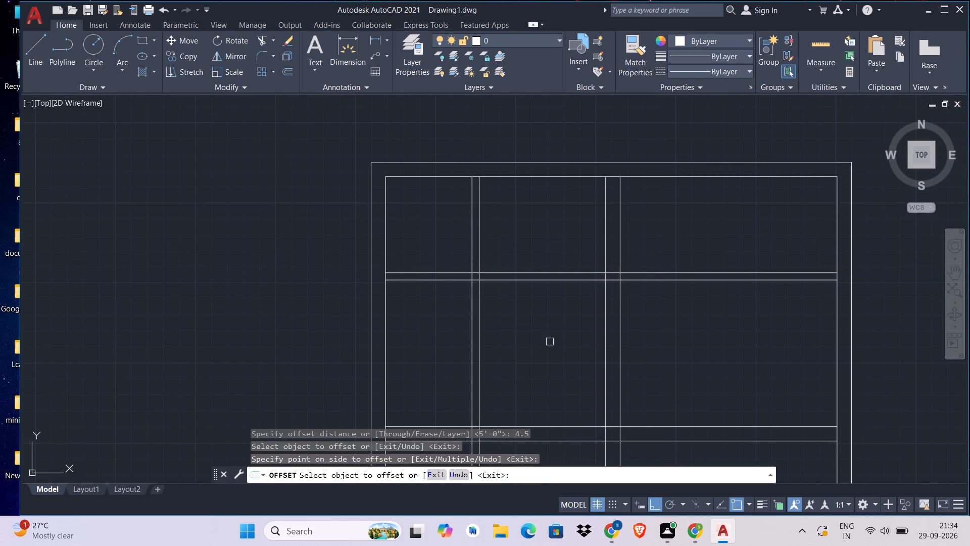
key(Escape)
key(Escape)
Trim the 4.5" horizontal partition on both sides of the small top room, plus the vertical partition between it and the 9" cross wall.
text(TR)
key(space)
click(419, 246)
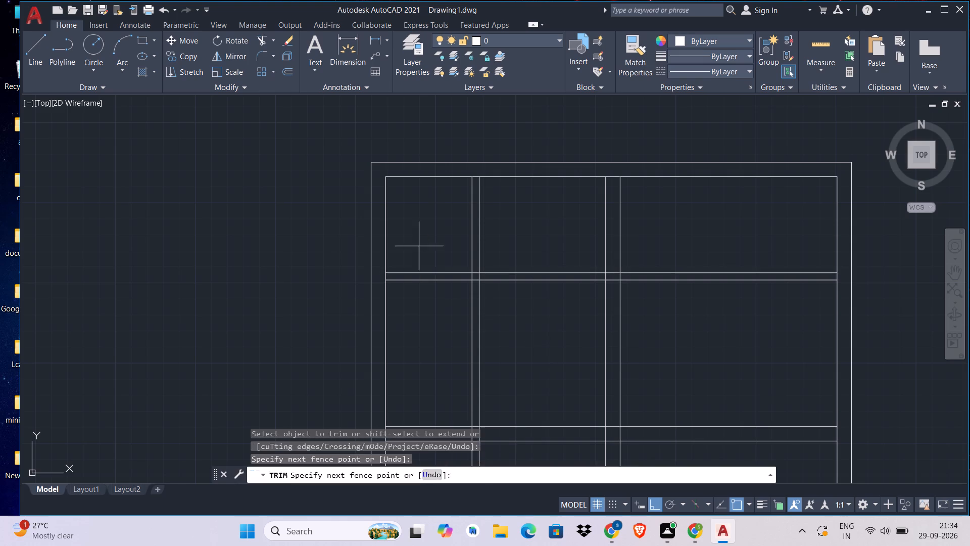
click(537, 368)
middle_drag(544, 367, 435, 343)
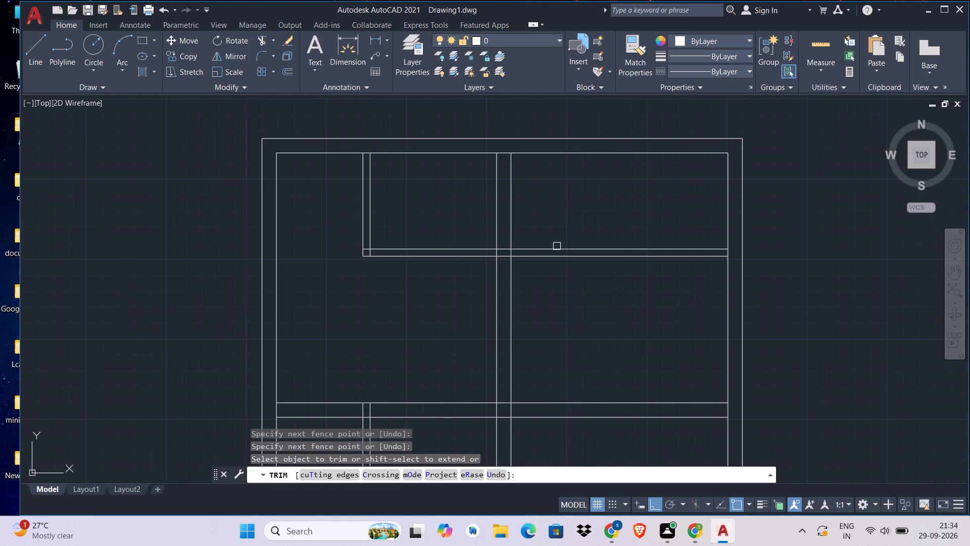
click(568, 234)
click(570, 318)
Trim away the 9" cross wall between the plan's left outer wall and the middle wall.
scroll(535, 449, down, 1)
middle_drag(543, 442, 563, 310)
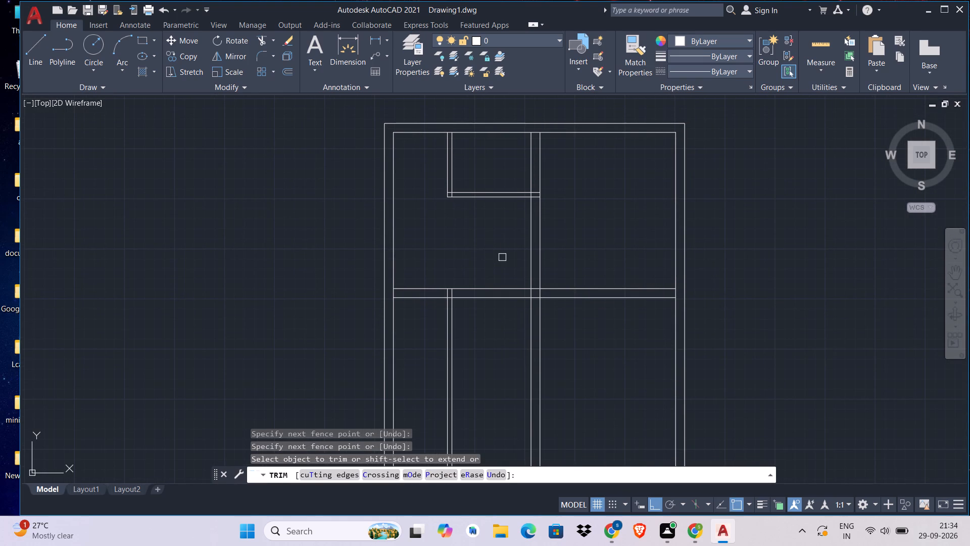
click(495, 253)
click(493, 337)
click(488, 276)
click(432, 302)
drag(442, 269, 442, 275)
click(438, 339)
Remove the remaining lower part of the 4.5" vertical partition and its leftover end line.
drag(496, 339, 490, 341)
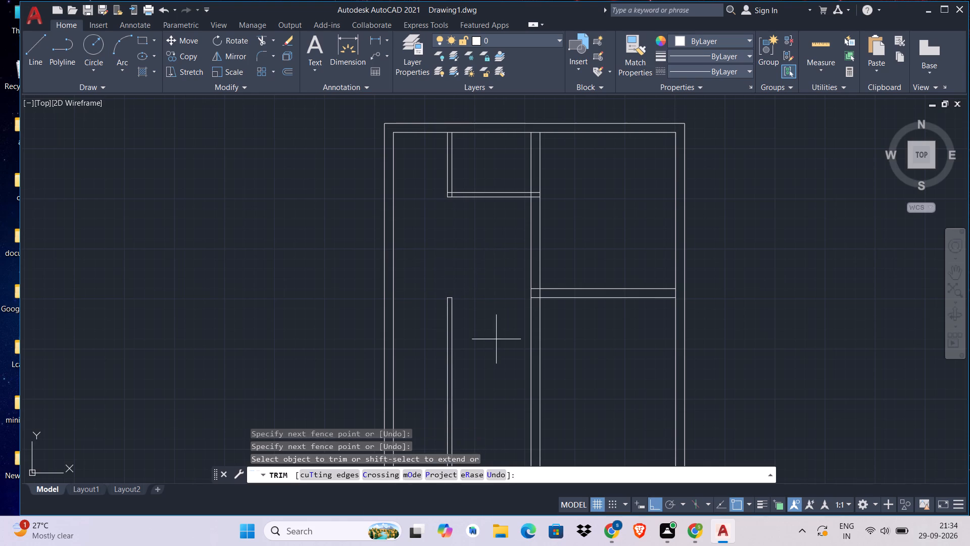
drag(490, 341, 487, 342)
click(425, 358)
key(Escape)
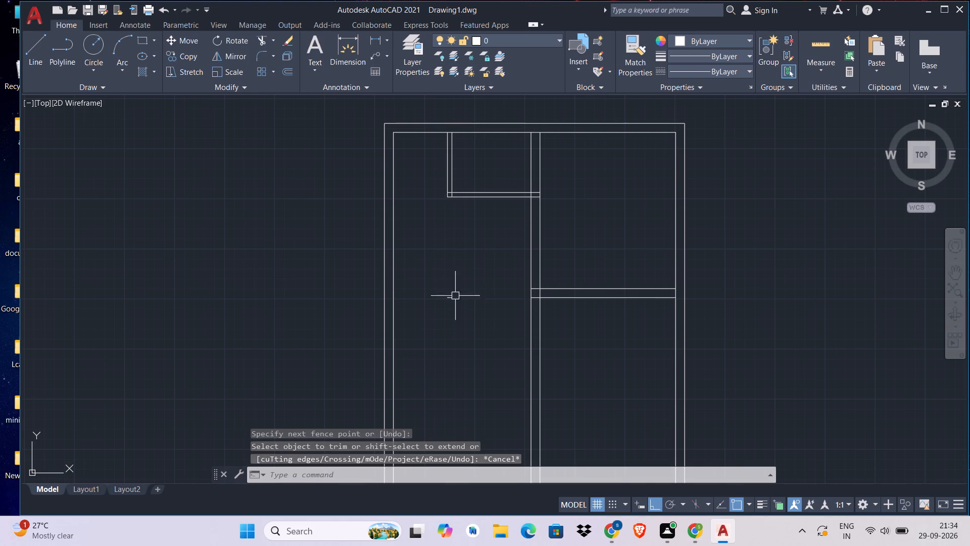
click(455, 296)
key(Delete)
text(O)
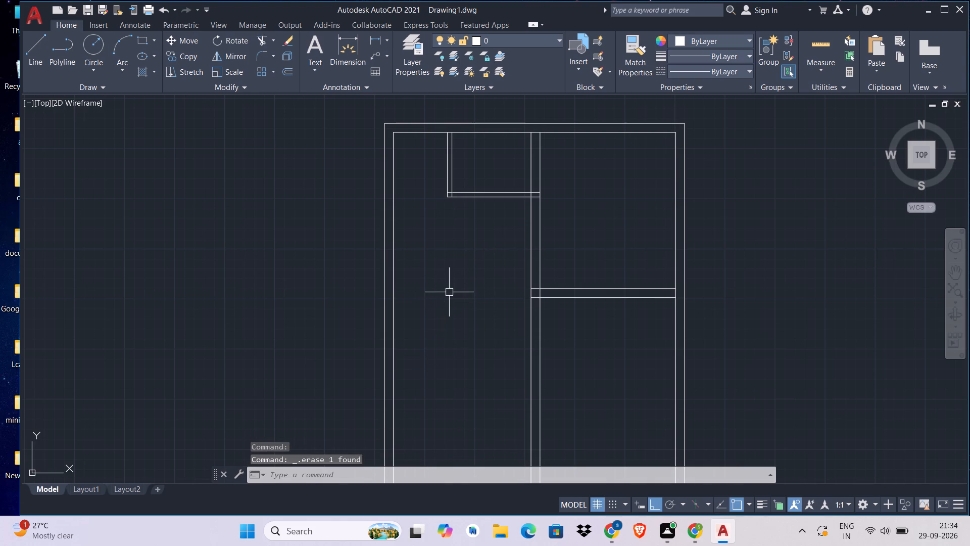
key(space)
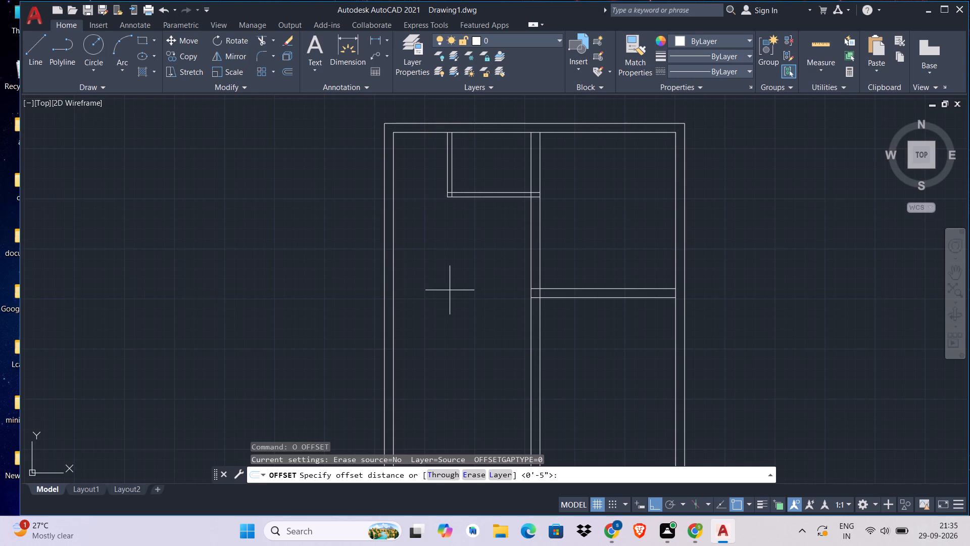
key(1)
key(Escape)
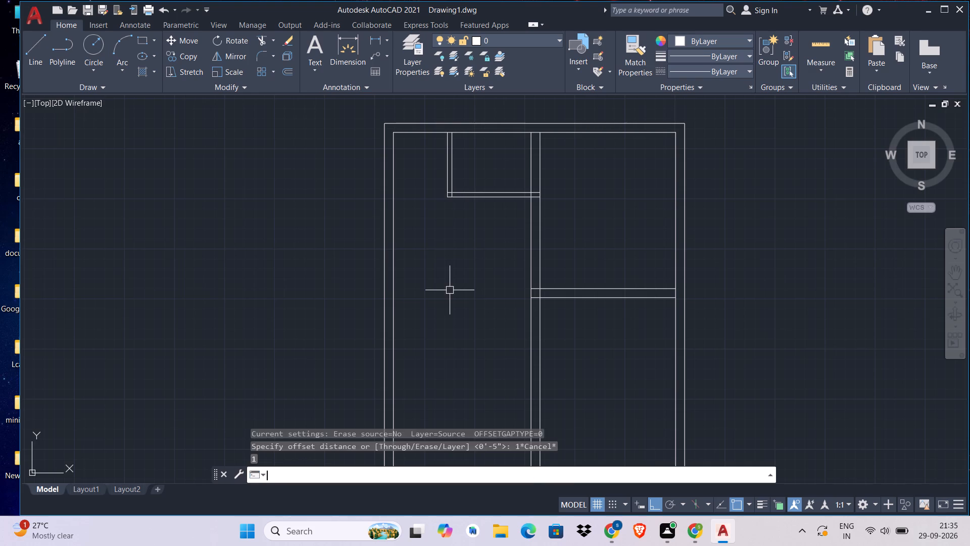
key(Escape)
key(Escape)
Offset the bottom line of the small top room's lower wall 14'5" downward.
text(O 14')
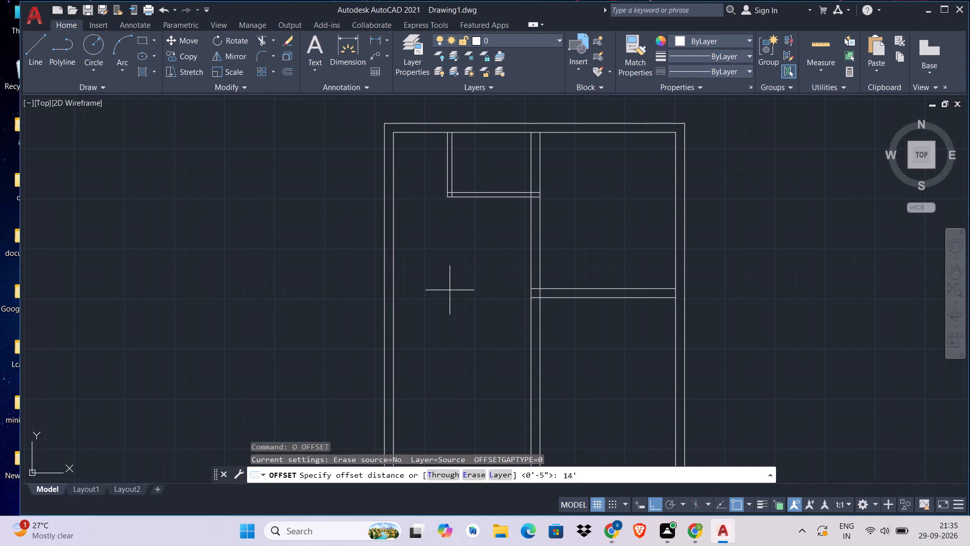
key(5)
key(Return)
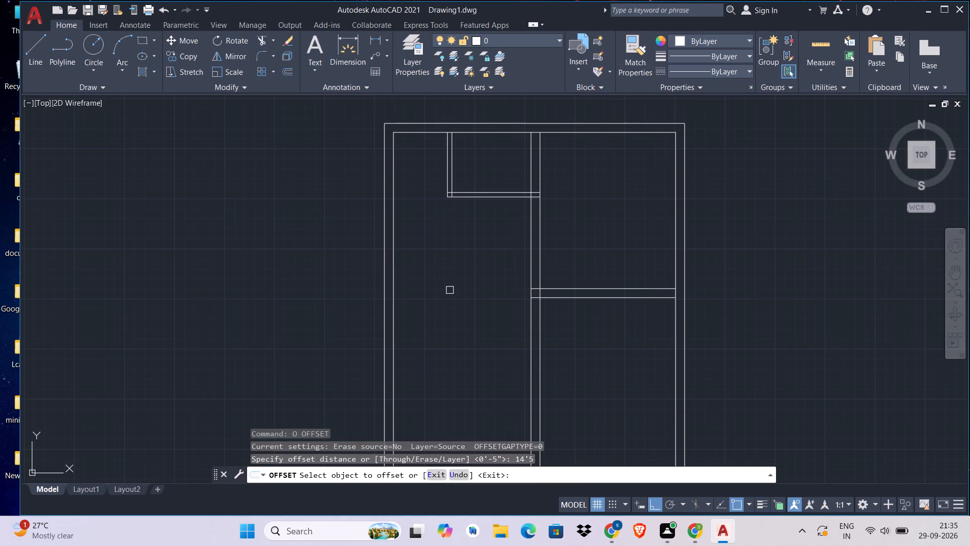
click(481, 198)
click(474, 336)
middle_drag(480, 332, 487, 295)
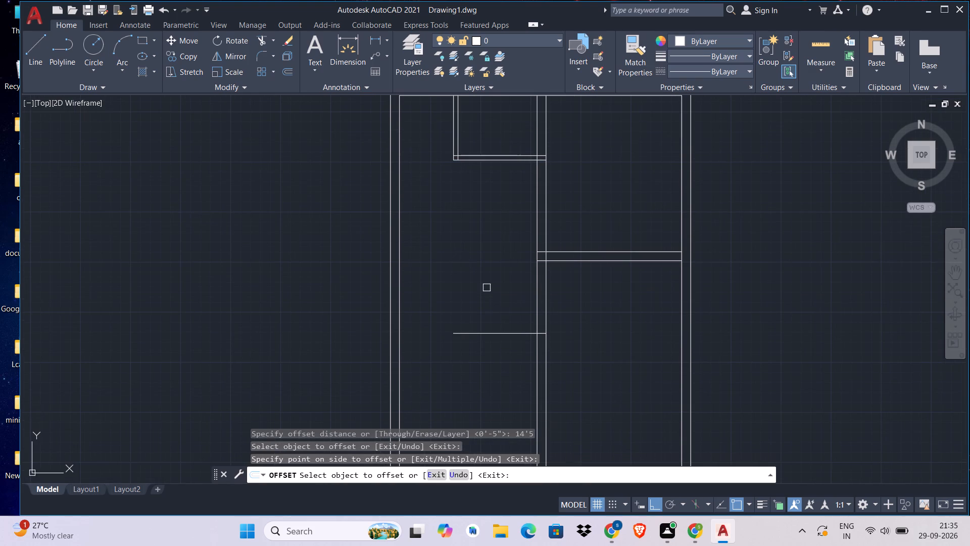
key(Escape)
key(Escape)
key(Escape)
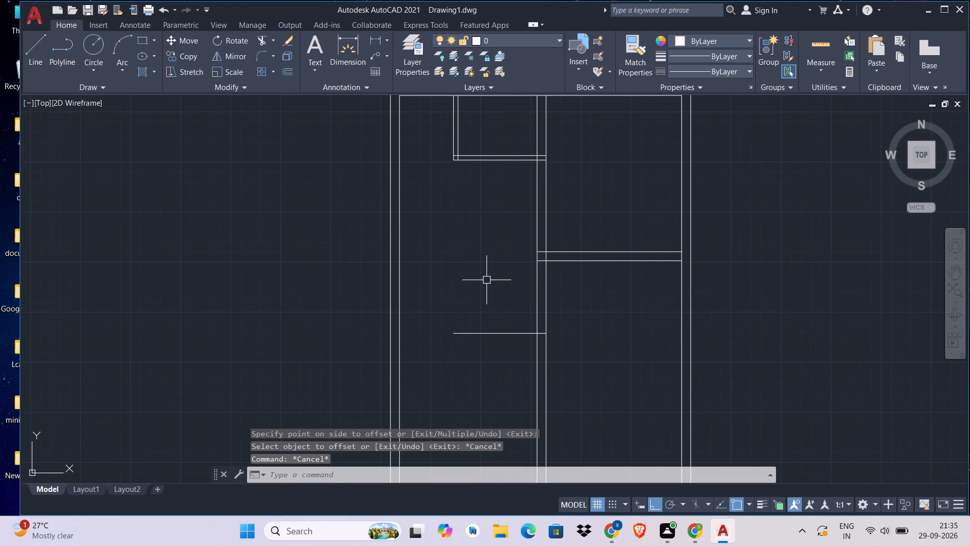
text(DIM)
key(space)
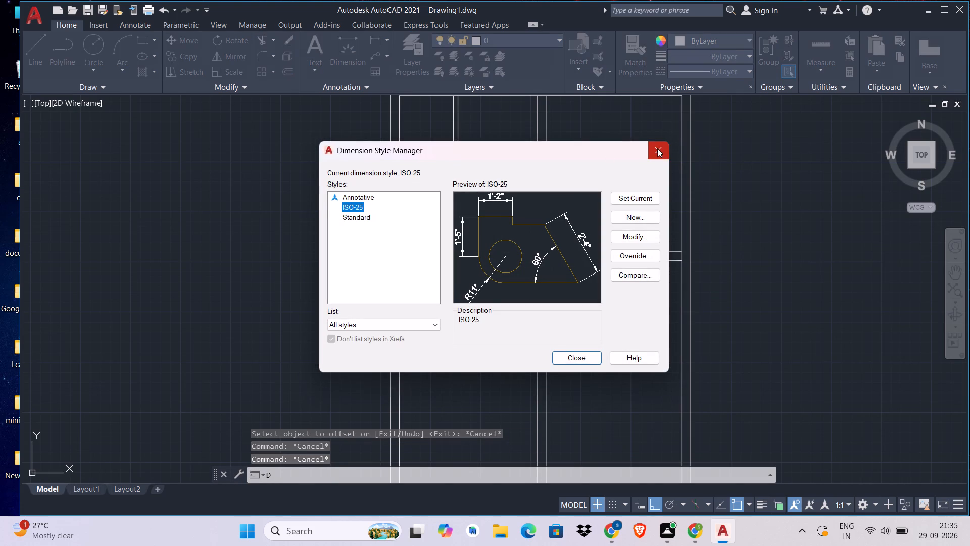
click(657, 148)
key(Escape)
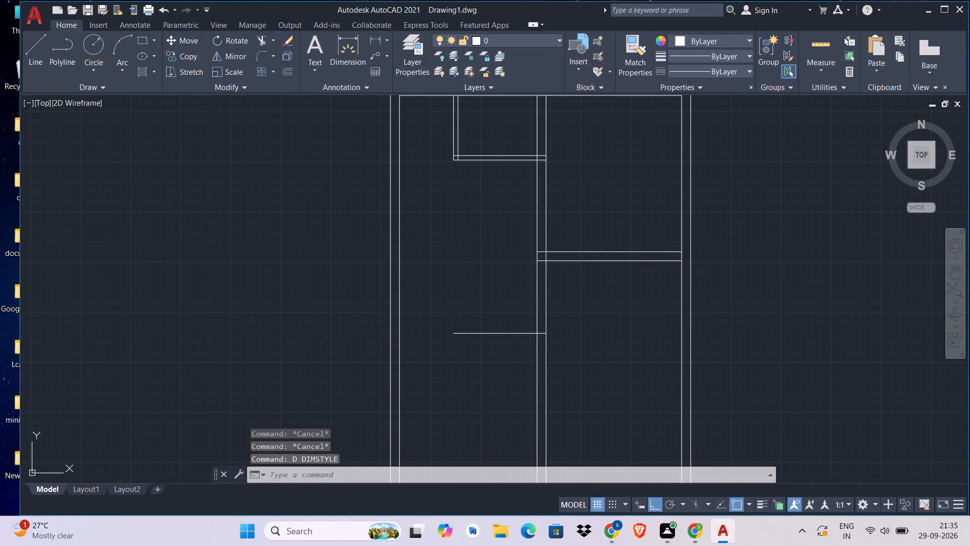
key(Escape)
Measure the vertical distance from the small top room's lower wall to the single horizontal line below it.
text(DIM)
key(space)
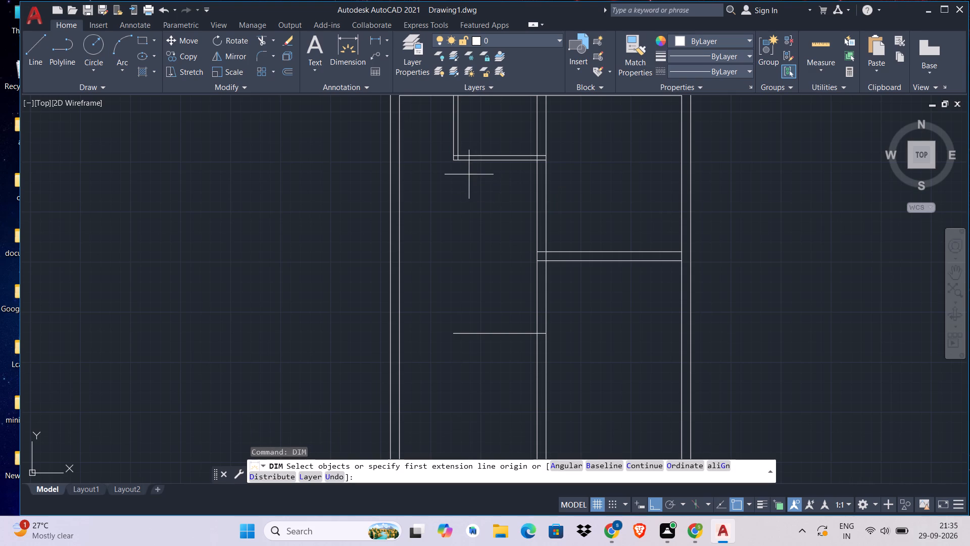
click(455, 161)
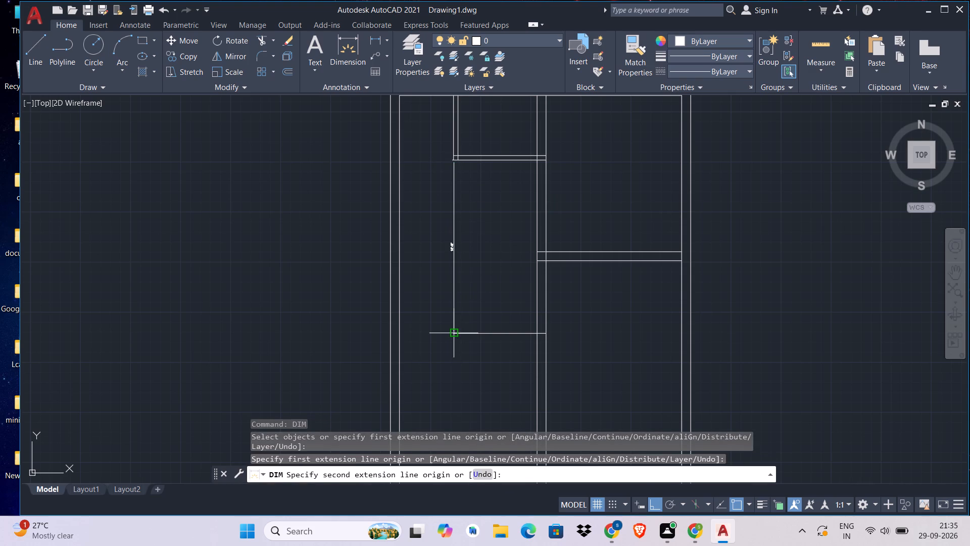
click(456, 335)
scroll(456, 299, up, 4)
middle_drag(456, 299, 466, 389)
scroll(456, 299, up, 1)
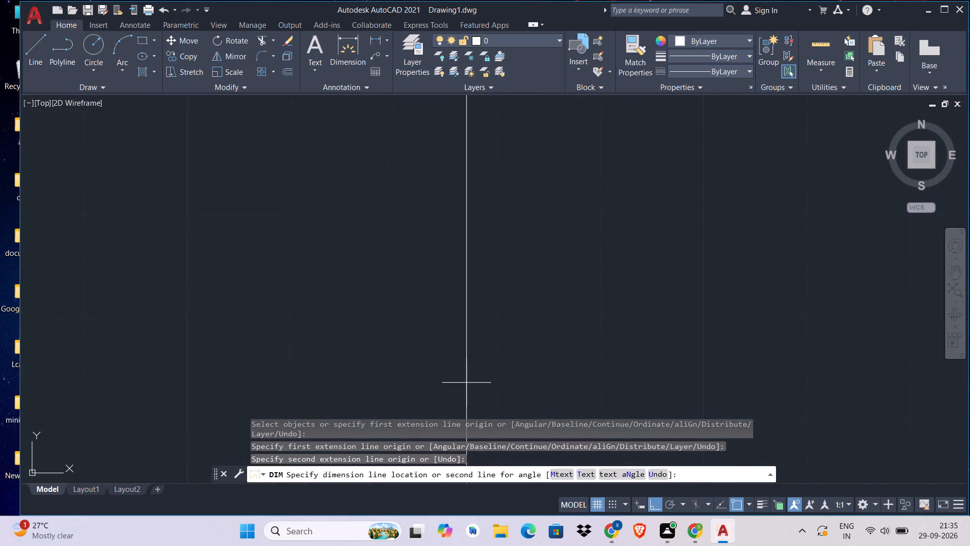
scroll(466, 383, down, 2)
key(Escape)
key(Escape)
key(Escape)
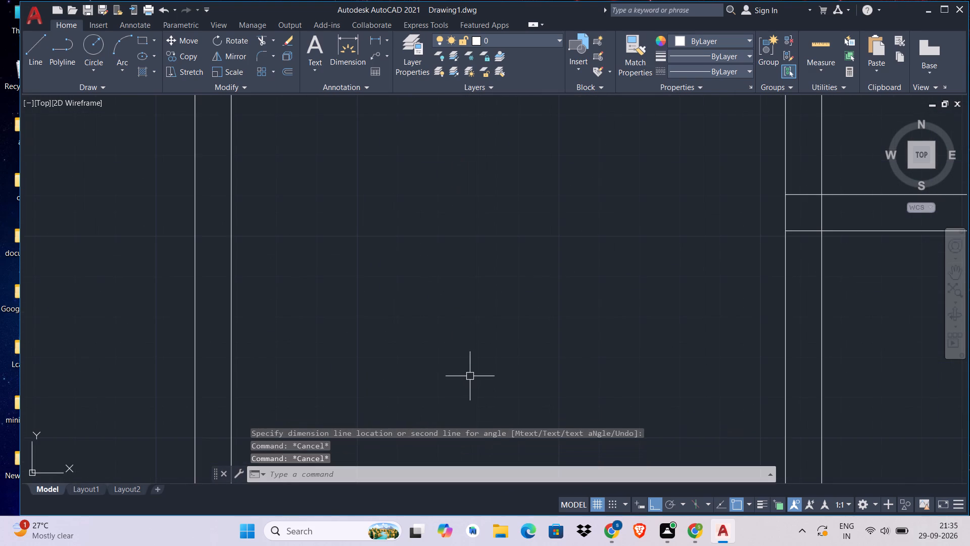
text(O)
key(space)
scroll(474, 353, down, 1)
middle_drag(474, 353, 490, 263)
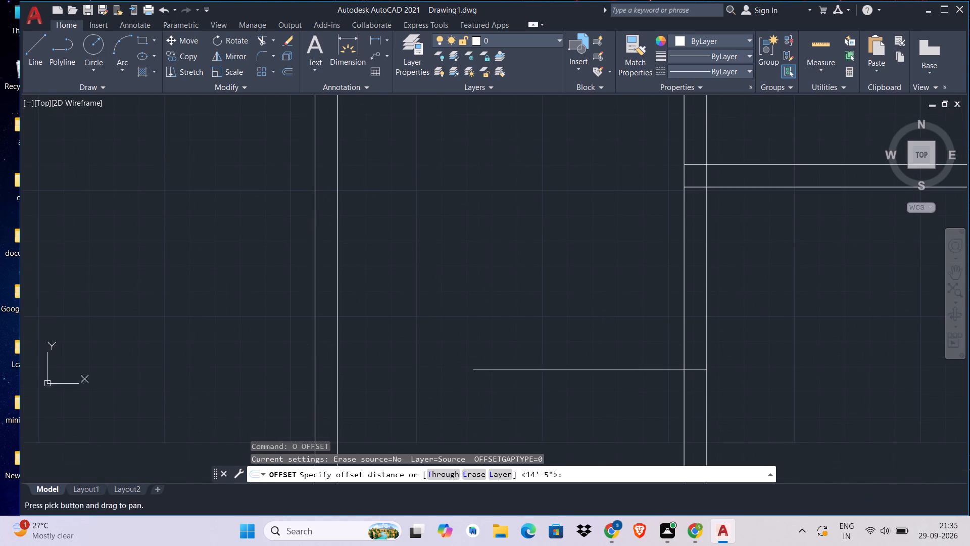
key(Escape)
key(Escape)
Extend the single horizontal line to the inner face of the plan's left outer wall.
text(EX)
key(space)
click(483, 320)
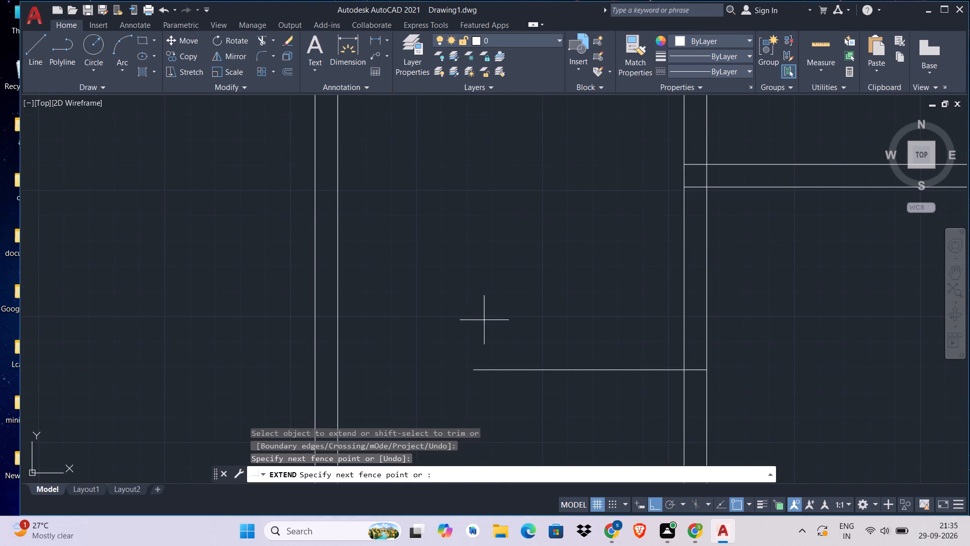
click(483, 421)
middle_drag(486, 377, 480, 290)
key(Escape)
key(Escape)
Offset the extended horizontal line 9" downward to form a cross wall.
text(O)
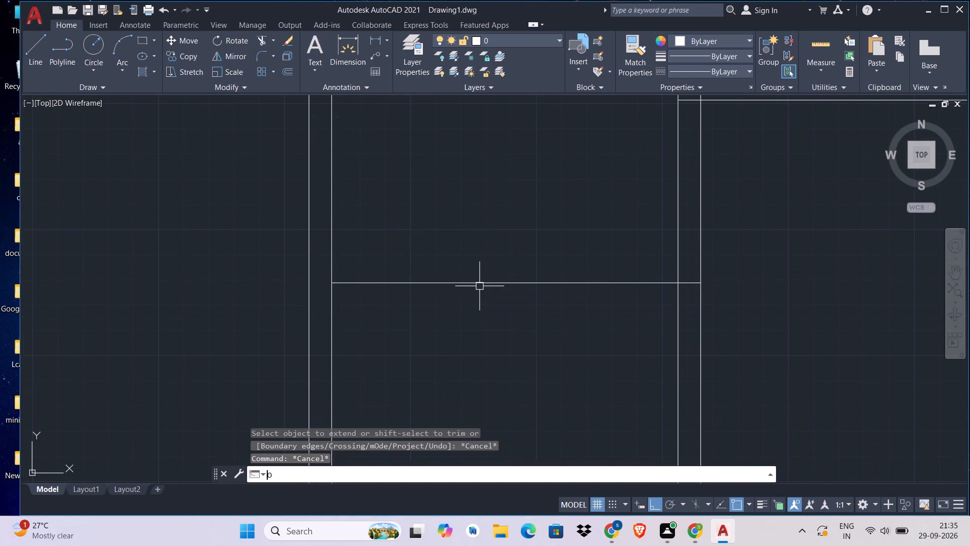
key(space)
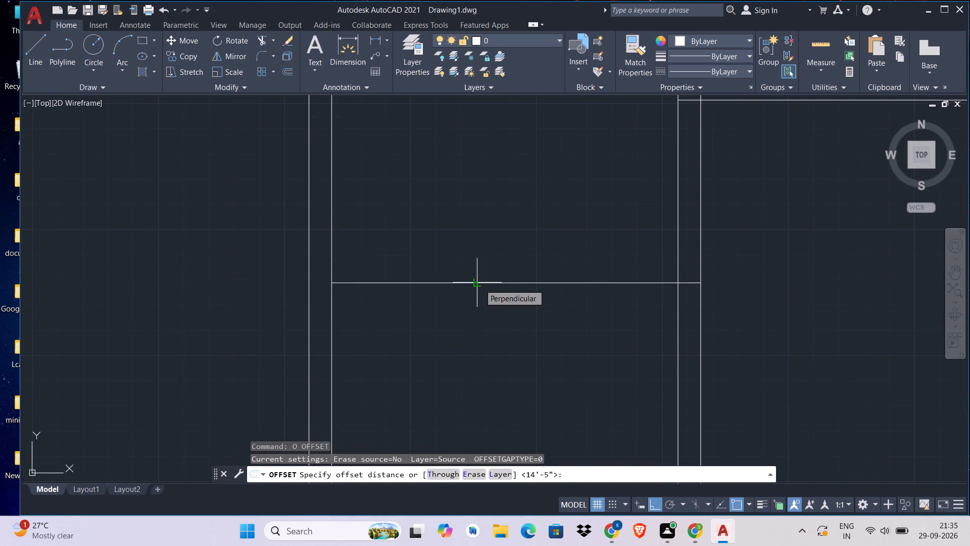
text(9)
key(space)
click(497, 278)
click(500, 286)
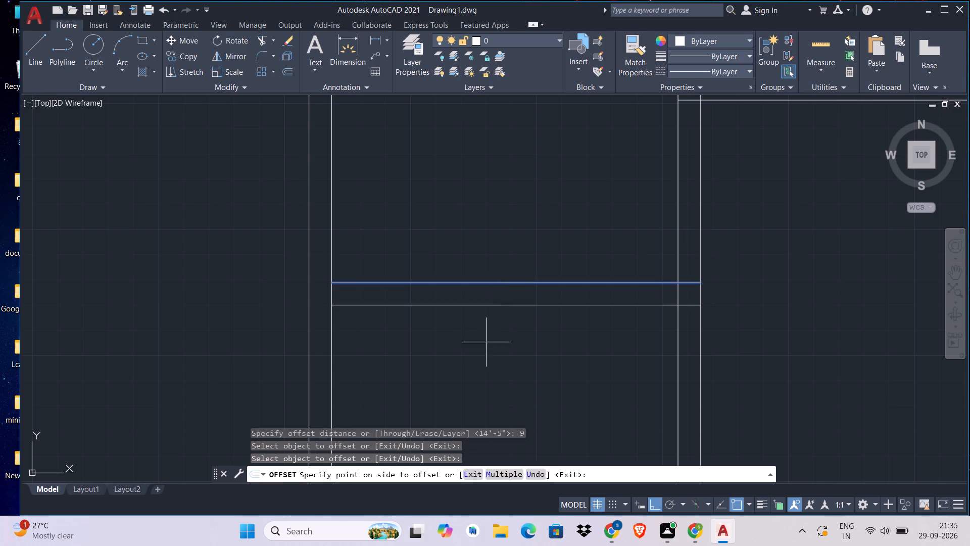
click(486, 346)
middle_drag(486, 348, 480, 337)
key(Escape)
key(Escape)
scroll(474, 335, down, 3)
middle_drag(474, 335, 389, 322)
key(Escape)
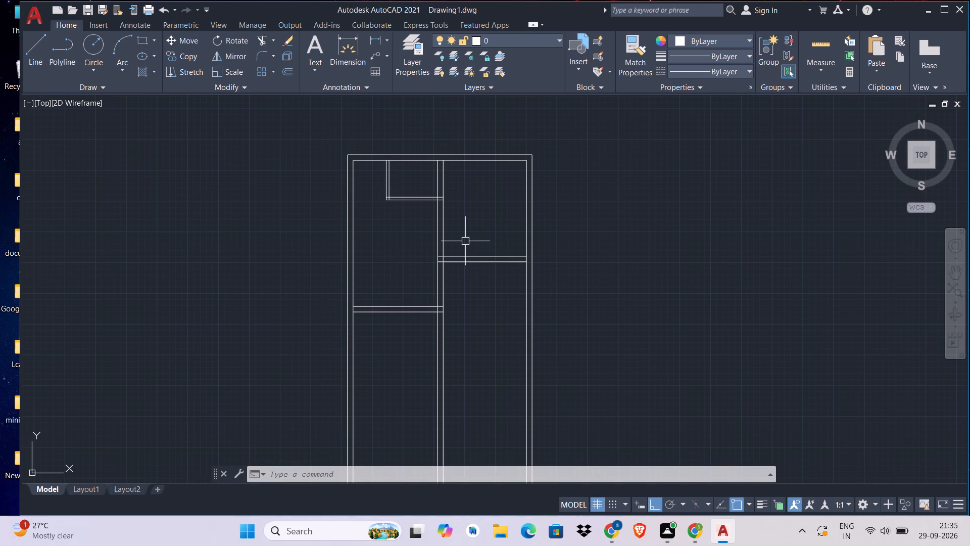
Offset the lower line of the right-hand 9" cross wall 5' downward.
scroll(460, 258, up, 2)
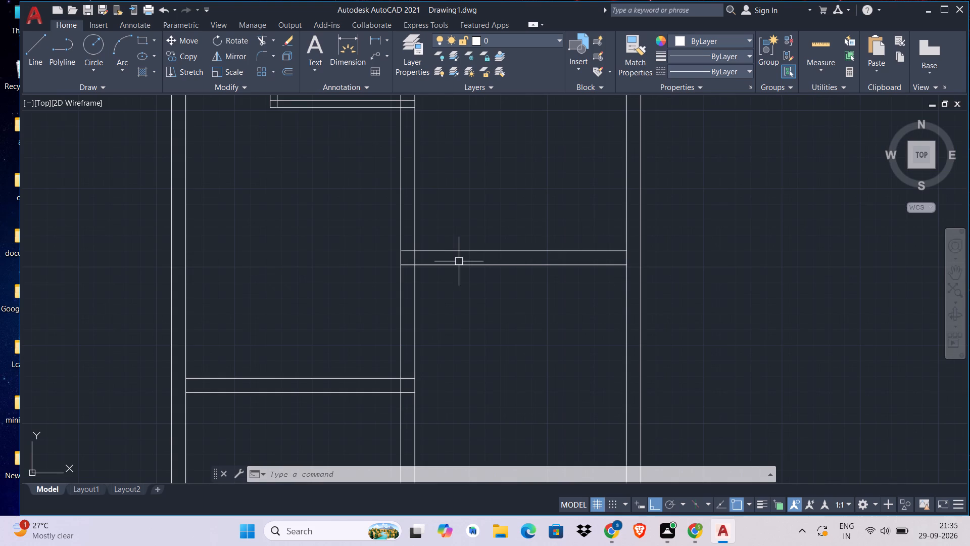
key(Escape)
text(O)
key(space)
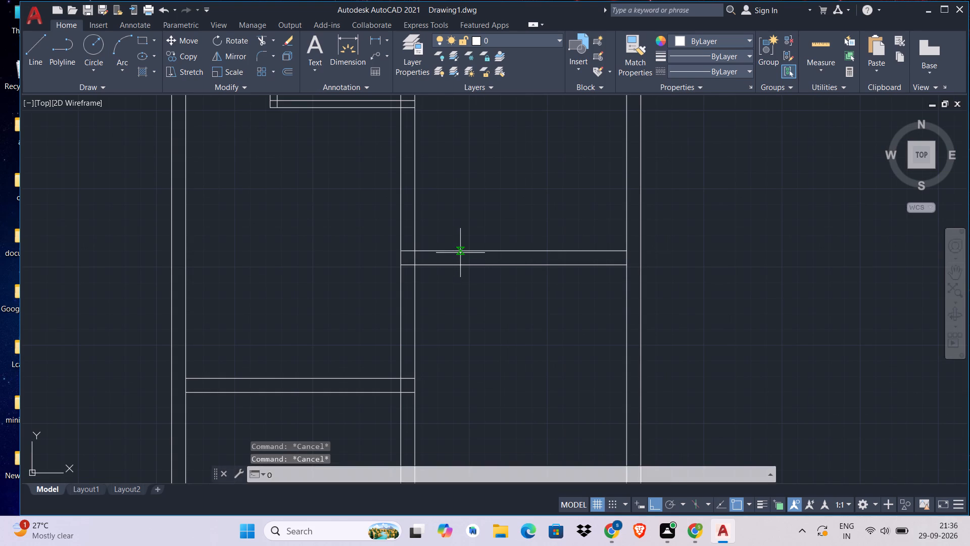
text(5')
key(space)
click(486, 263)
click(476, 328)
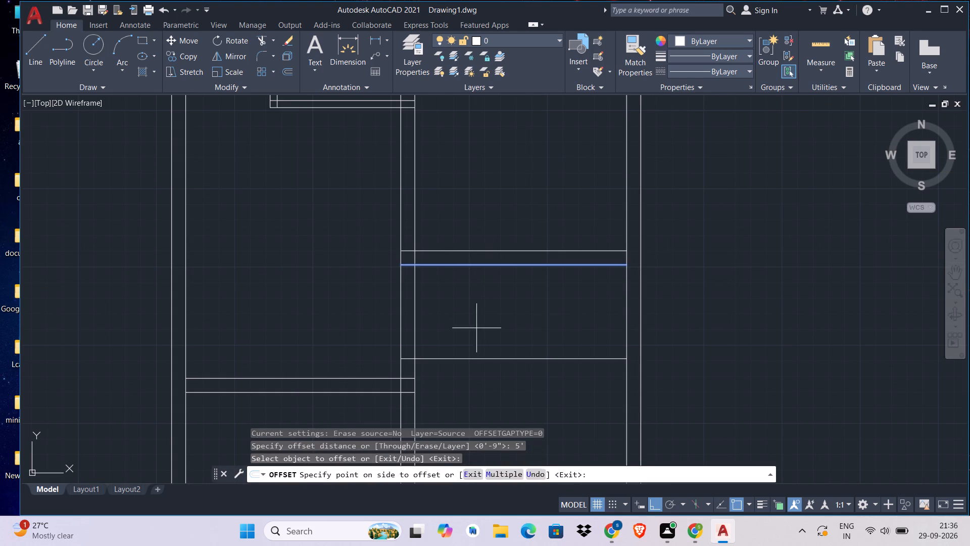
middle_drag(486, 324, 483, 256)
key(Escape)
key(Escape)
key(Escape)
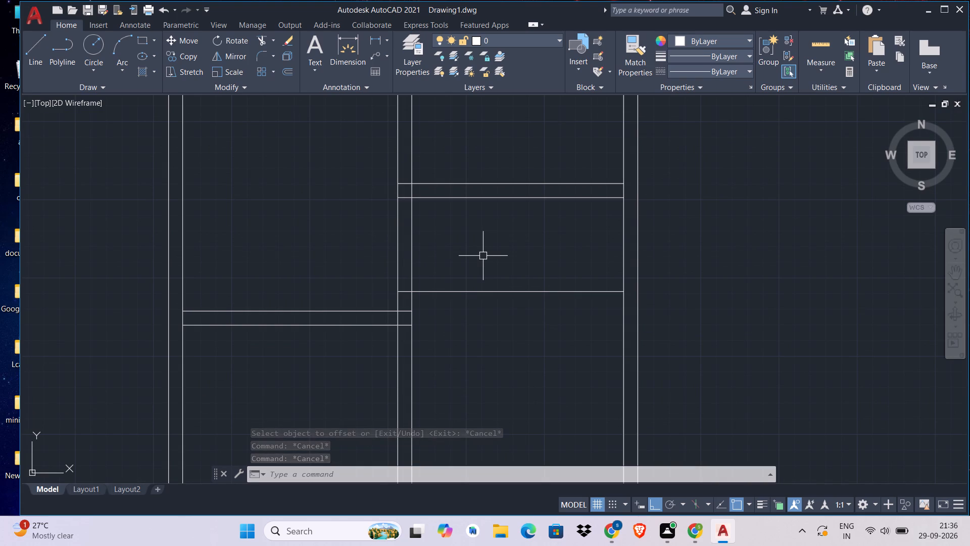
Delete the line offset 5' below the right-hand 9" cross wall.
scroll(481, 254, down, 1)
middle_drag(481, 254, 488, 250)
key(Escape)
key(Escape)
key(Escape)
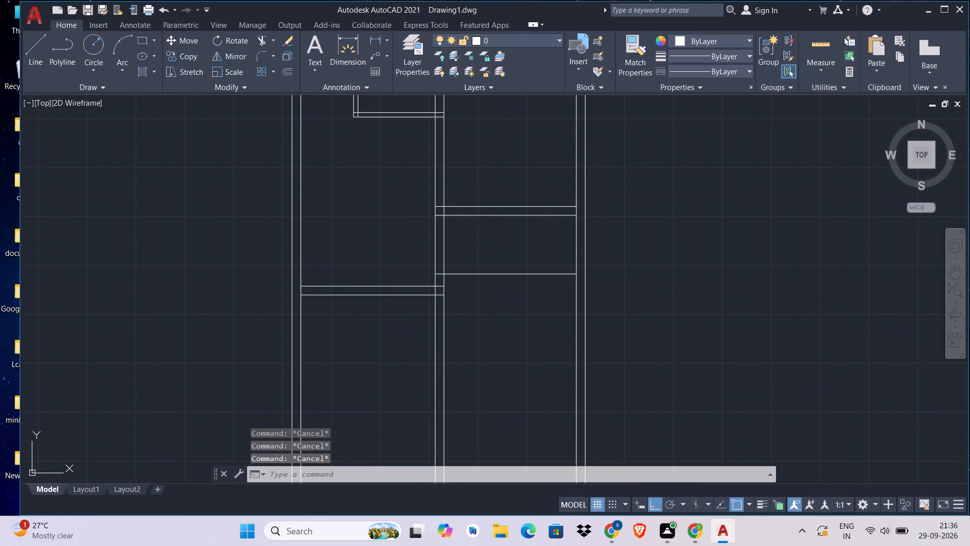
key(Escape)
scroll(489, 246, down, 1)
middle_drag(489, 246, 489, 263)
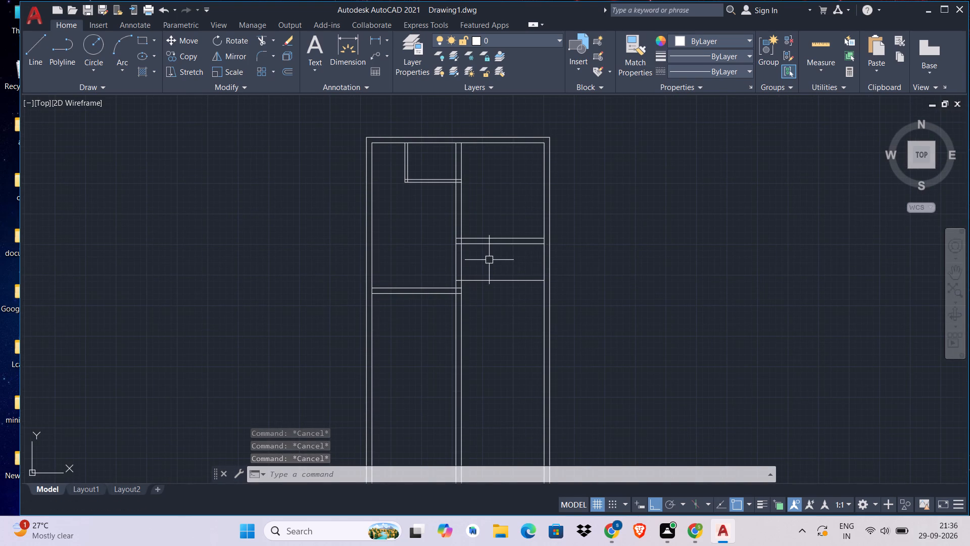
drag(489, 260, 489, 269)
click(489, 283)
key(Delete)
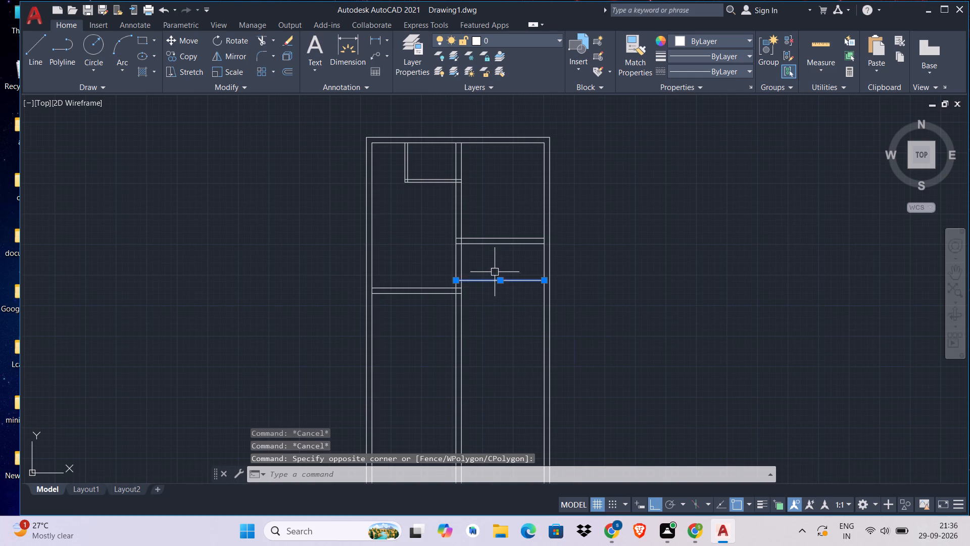
Extend both lines of the left-hand 9" cross wall across the middle wall to the right outer wall.
key(e)
text(X)
key(space)
click(427, 271)
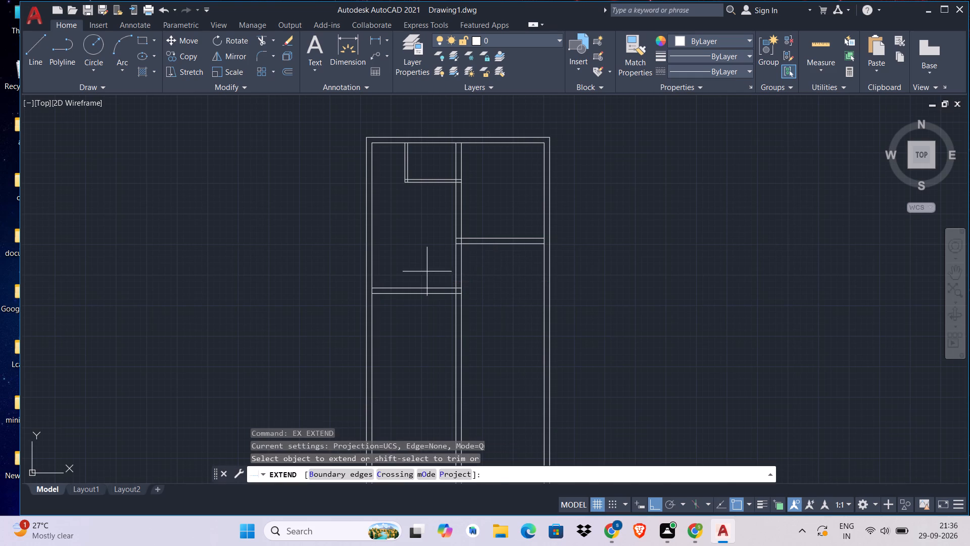
click(426, 339)
middle_drag(502, 294, 519, 231)
key(Escape)
key(Escape)
key(Escape)
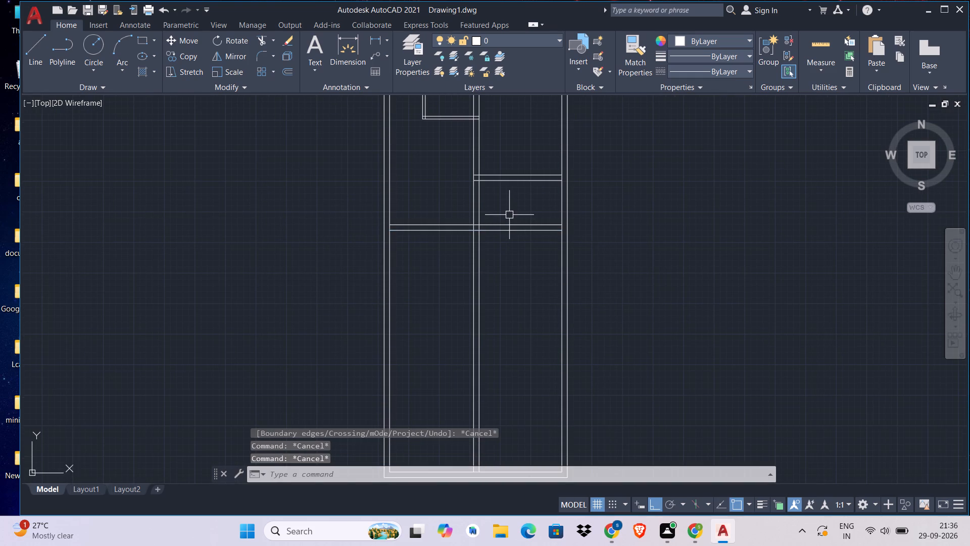
Offset the inner line of the plan's right outer wall 7'7" to the left.
text(O 7'7)
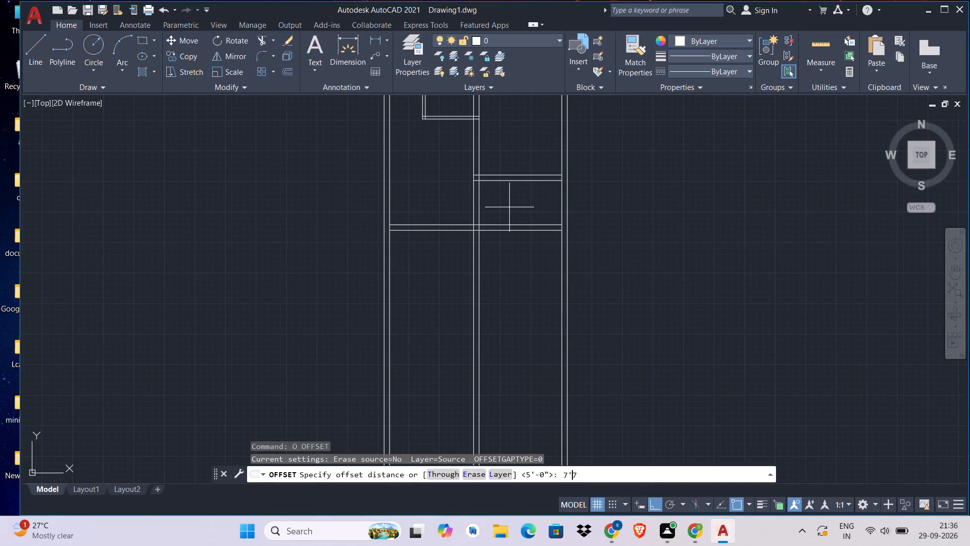
key(space)
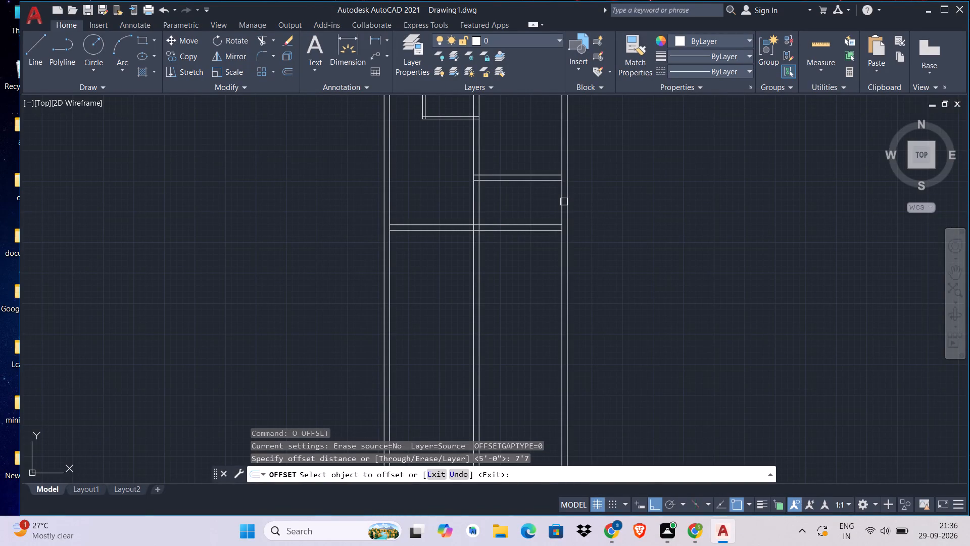
click(563, 202)
click(479, 202)
middle_drag(497, 202, 503, 231)
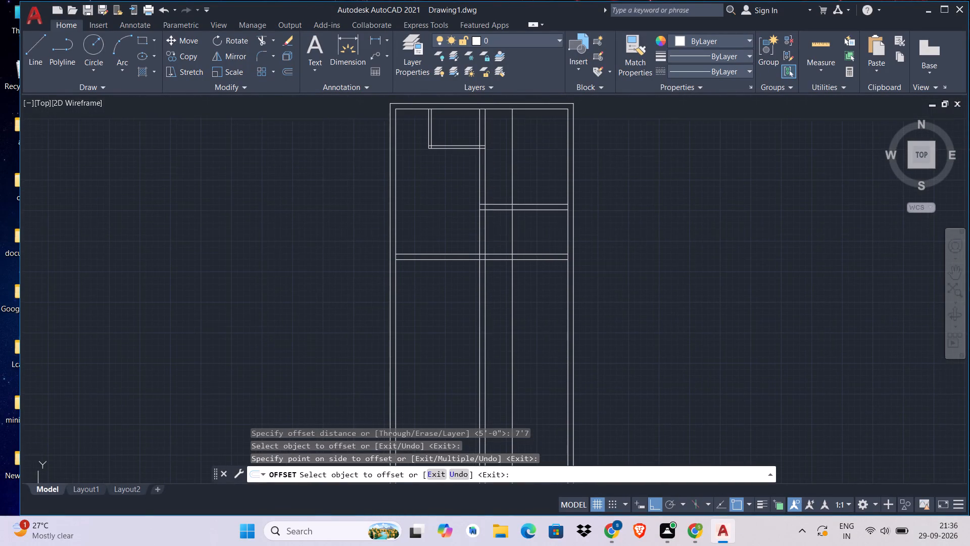
key(Escape)
key(Escape)
Offset the new vertical line 4.5" to the left to form a partition.
text(O)
key(space)
text(4.5)
key(space)
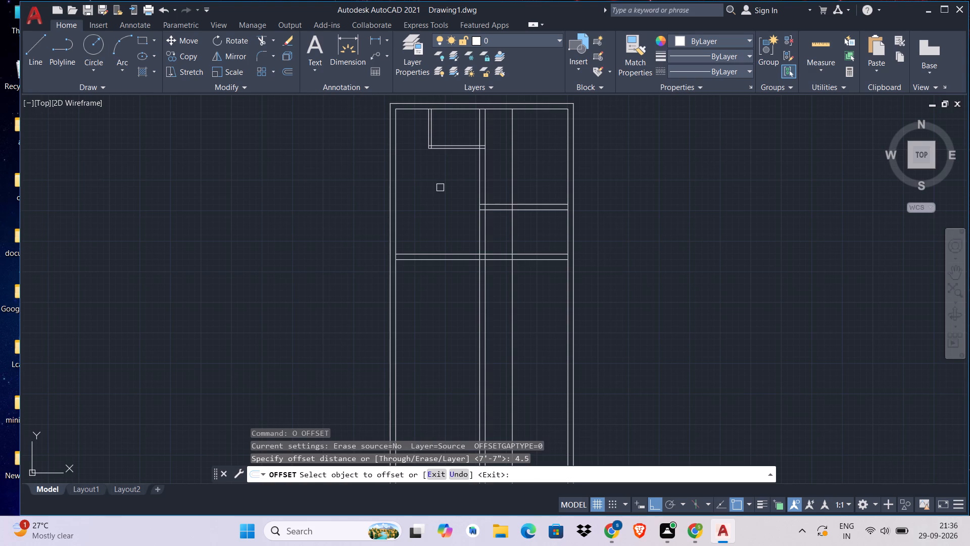
scroll(500, 224, up, 3)
click(543, 253)
click(455, 281)
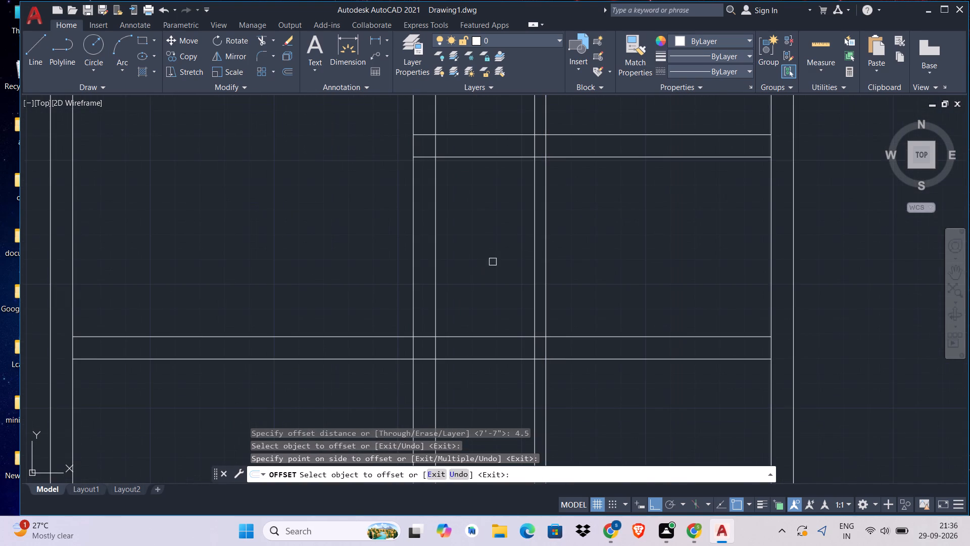
key(Escape)
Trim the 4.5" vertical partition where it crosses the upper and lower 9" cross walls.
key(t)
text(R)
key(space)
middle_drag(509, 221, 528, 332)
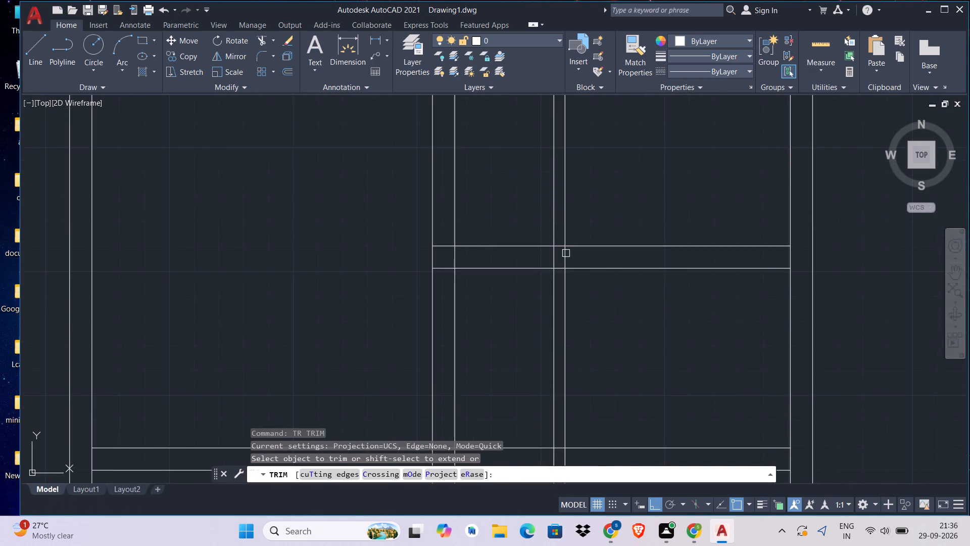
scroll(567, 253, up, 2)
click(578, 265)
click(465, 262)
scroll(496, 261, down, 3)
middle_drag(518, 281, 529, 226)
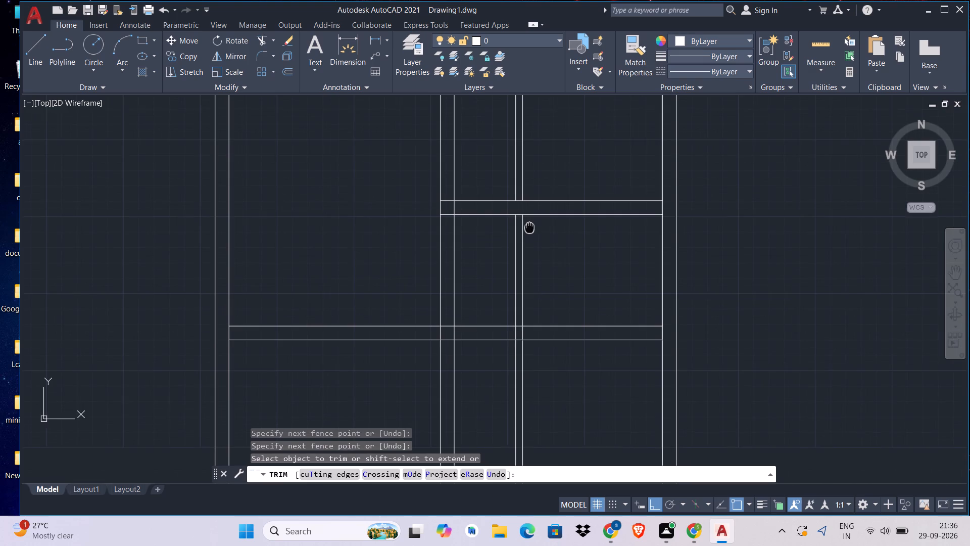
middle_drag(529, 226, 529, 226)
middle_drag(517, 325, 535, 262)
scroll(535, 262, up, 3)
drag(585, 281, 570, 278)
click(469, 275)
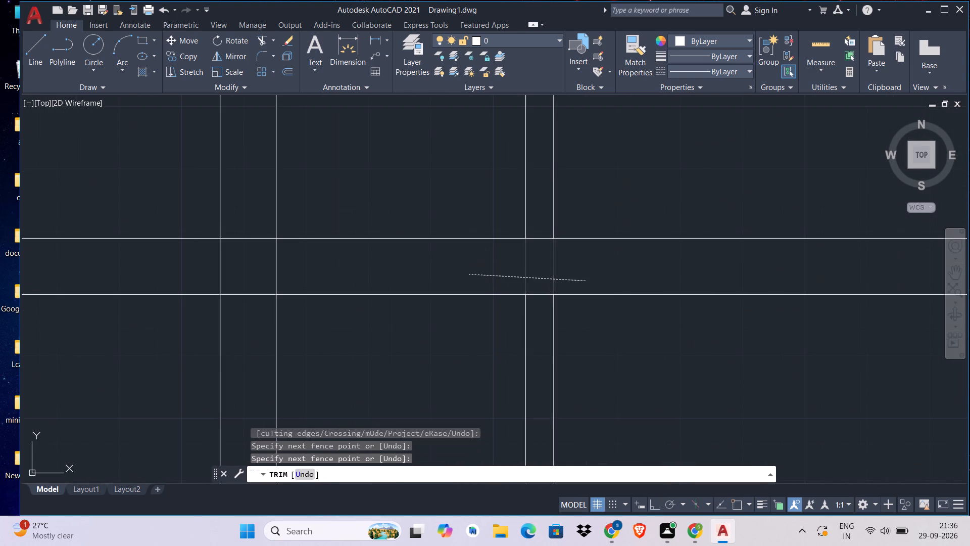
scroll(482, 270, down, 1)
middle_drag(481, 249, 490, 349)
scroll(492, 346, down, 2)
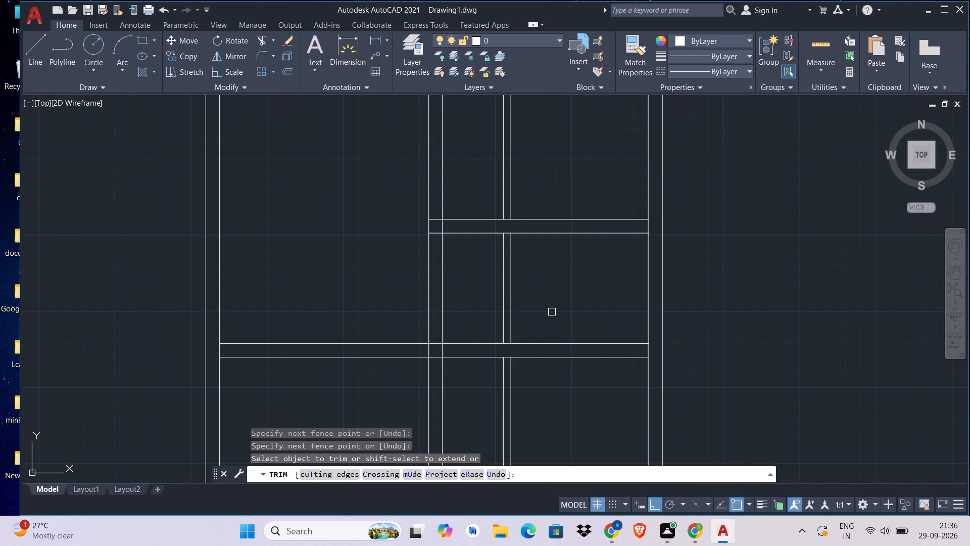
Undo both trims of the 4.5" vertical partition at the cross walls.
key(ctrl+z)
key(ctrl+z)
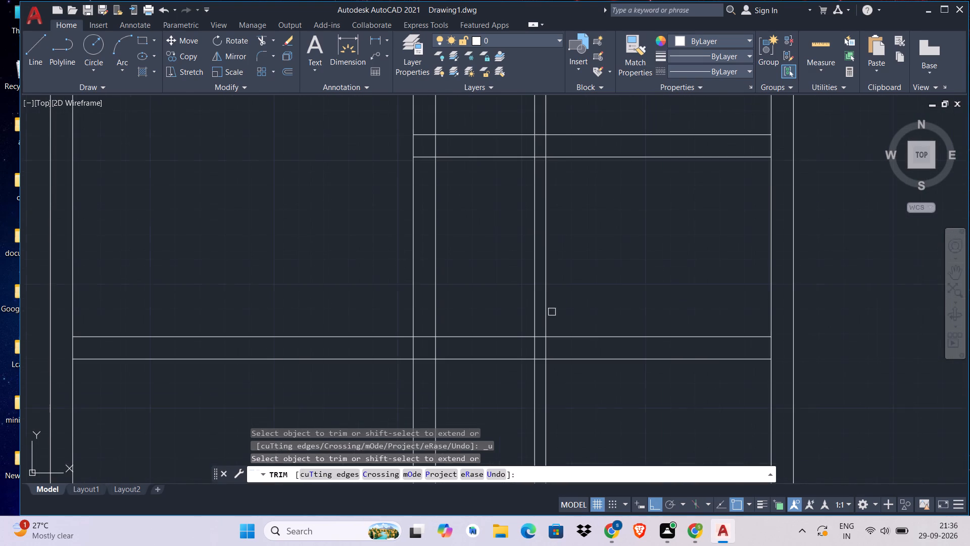
Trim the lower 9" cross wall between the middle wall and the 4.5" partition, plus both vertical walls below it.
click(494, 306)
click(468, 398)
scroll(484, 365, down, 1)
middle_drag(484, 365, 480, 233)
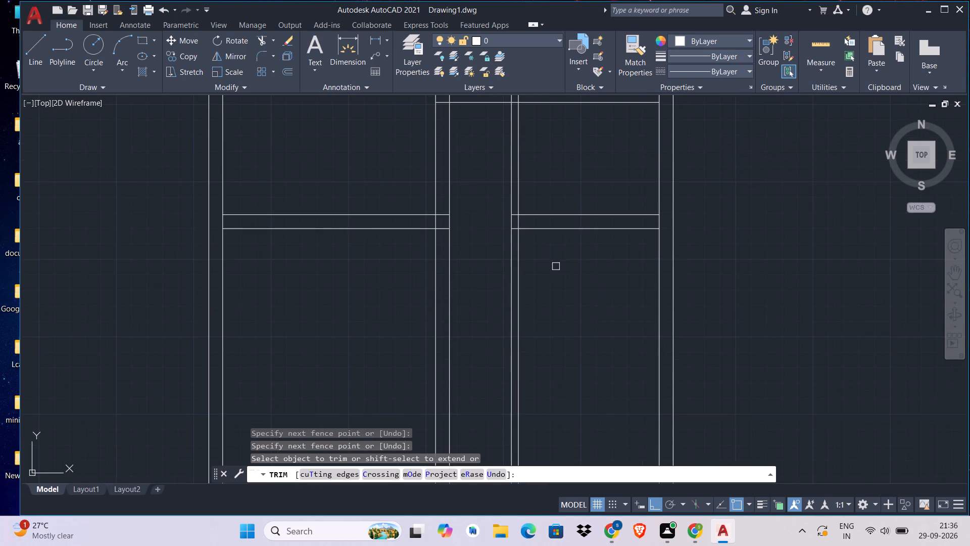
click(558, 267)
click(359, 302)
Trim the upper 9" cross wall between the middle wall and the 4.5" partition, plus the partition above it.
middle_drag(445, 287, 431, 433)
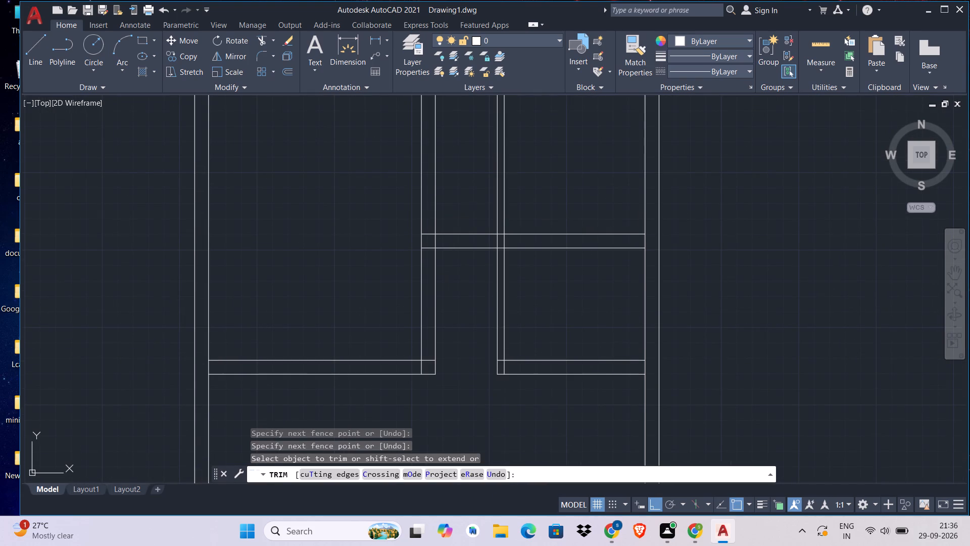
click(466, 209)
click(461, 304)
click(514, 187)
click(470, 203)
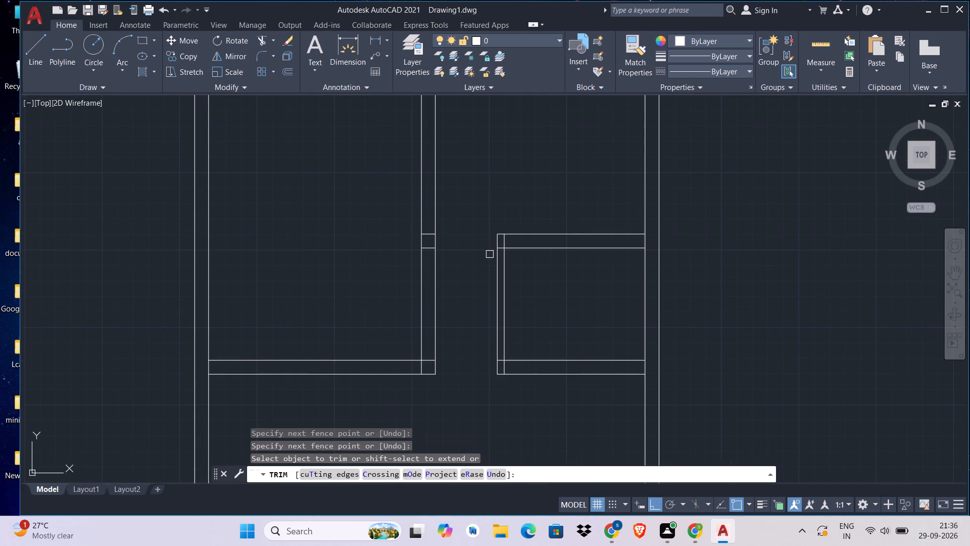
middle_drag(490, 256, 491, 274)
key(Escape)
key(Escape)
key(Escape)
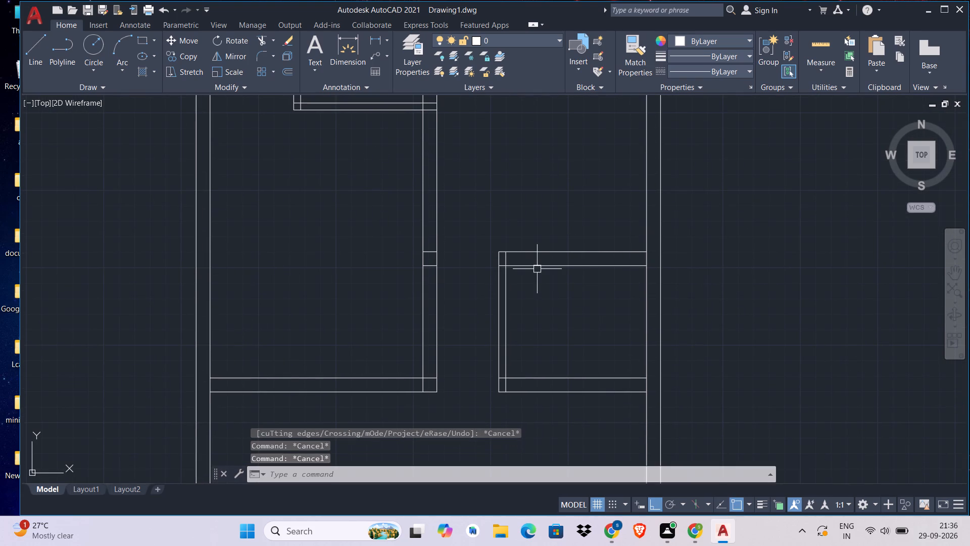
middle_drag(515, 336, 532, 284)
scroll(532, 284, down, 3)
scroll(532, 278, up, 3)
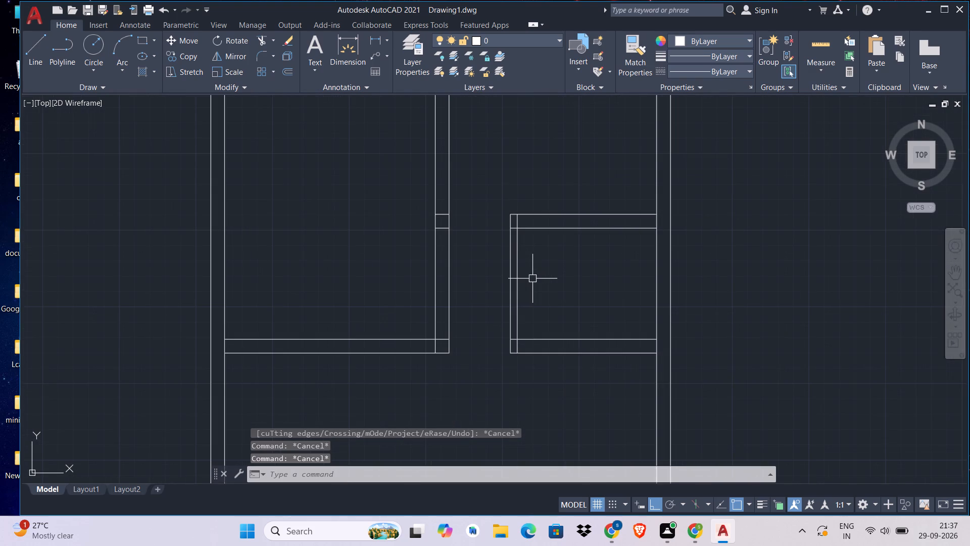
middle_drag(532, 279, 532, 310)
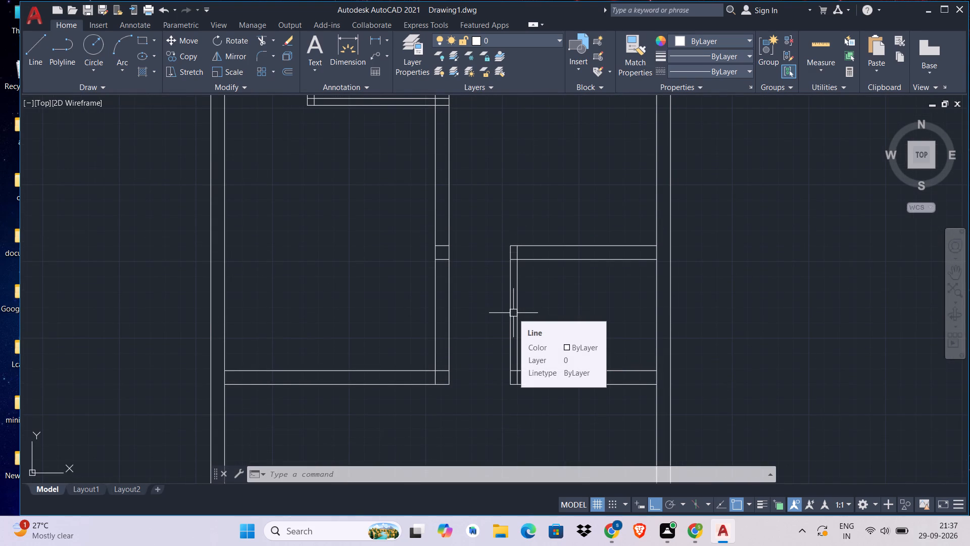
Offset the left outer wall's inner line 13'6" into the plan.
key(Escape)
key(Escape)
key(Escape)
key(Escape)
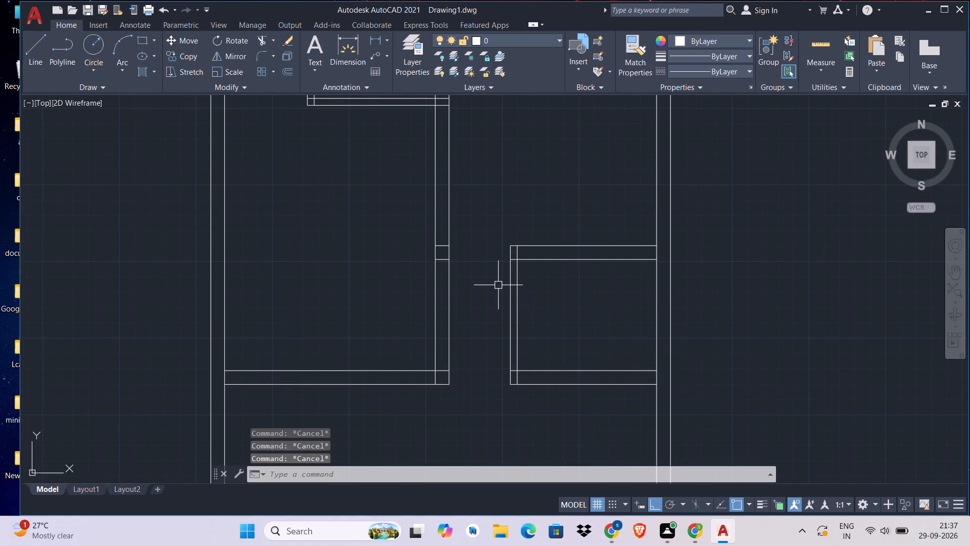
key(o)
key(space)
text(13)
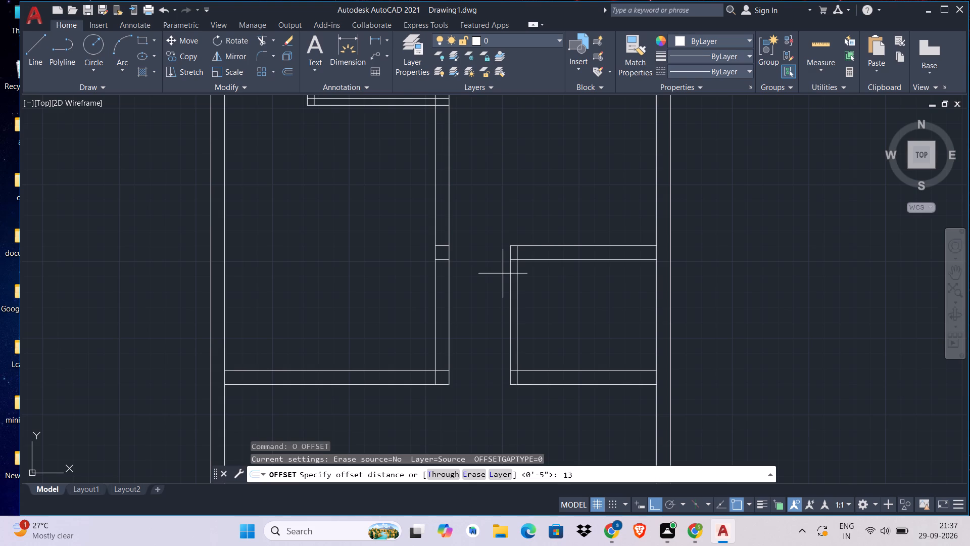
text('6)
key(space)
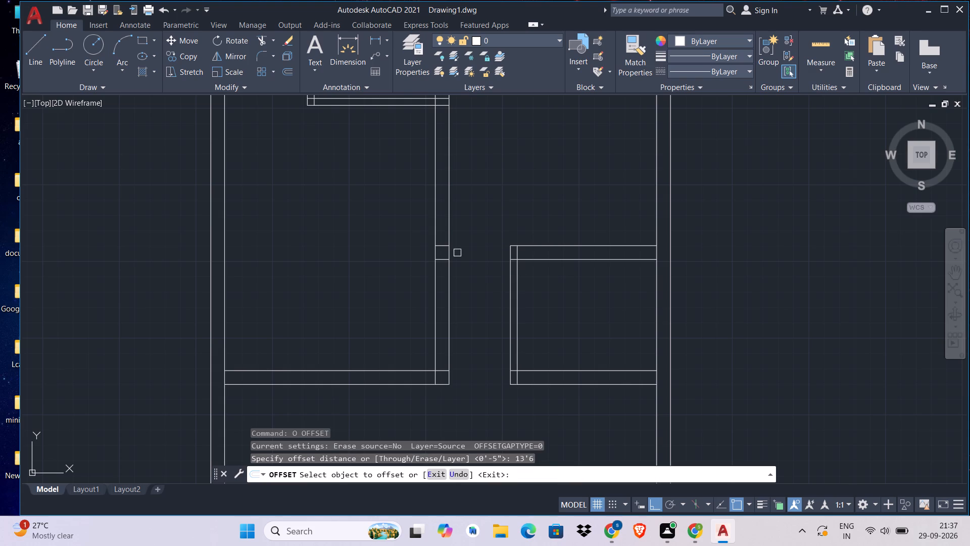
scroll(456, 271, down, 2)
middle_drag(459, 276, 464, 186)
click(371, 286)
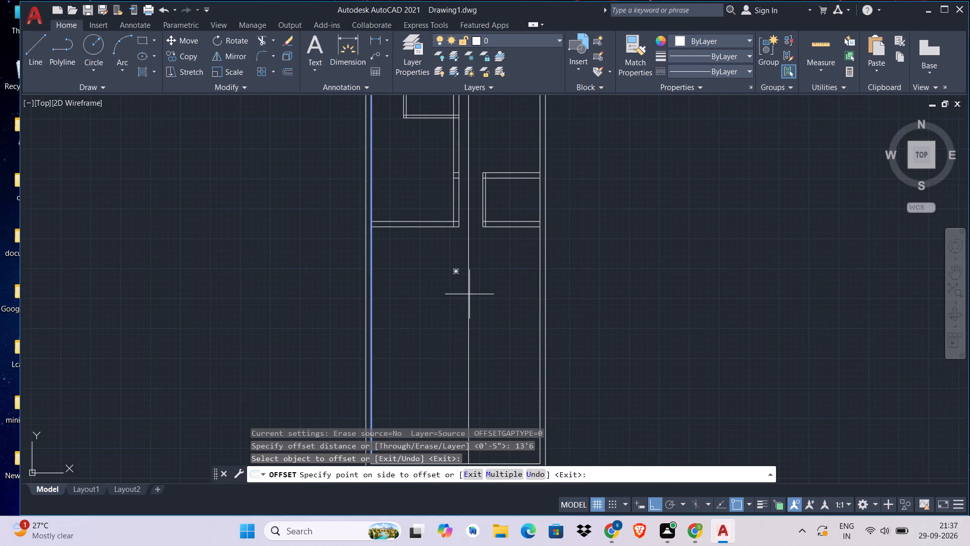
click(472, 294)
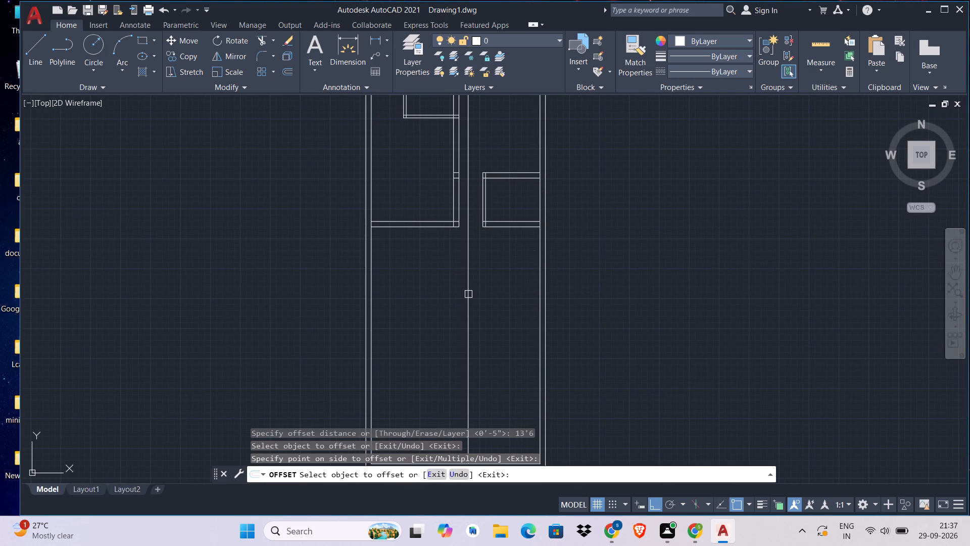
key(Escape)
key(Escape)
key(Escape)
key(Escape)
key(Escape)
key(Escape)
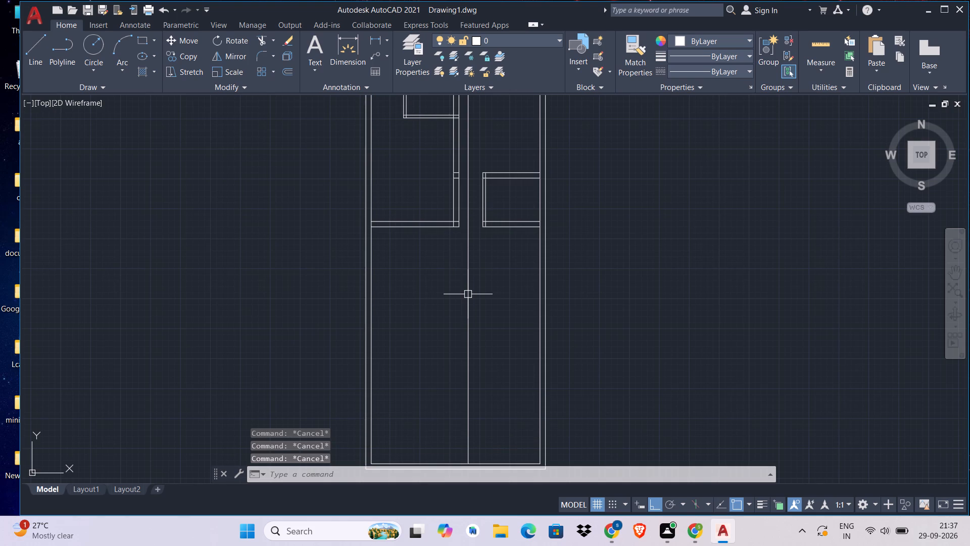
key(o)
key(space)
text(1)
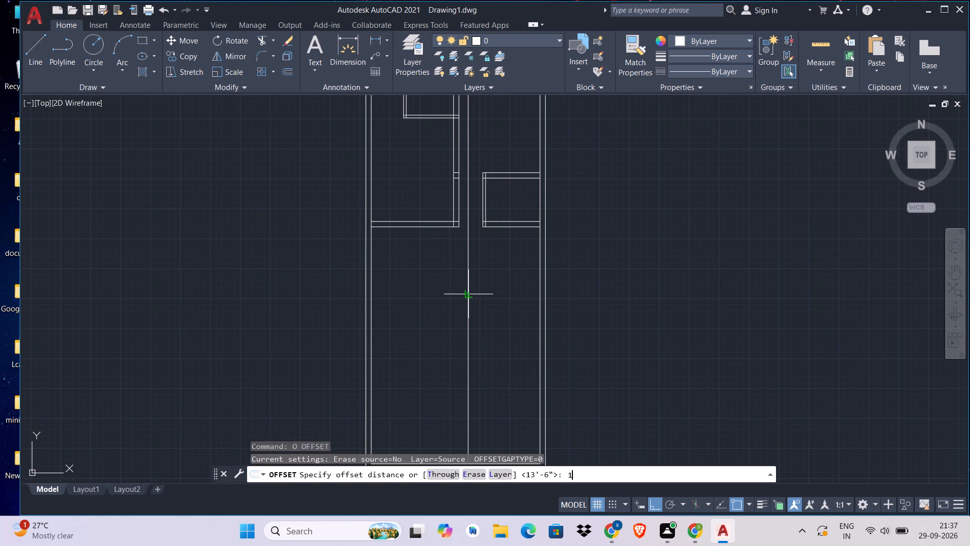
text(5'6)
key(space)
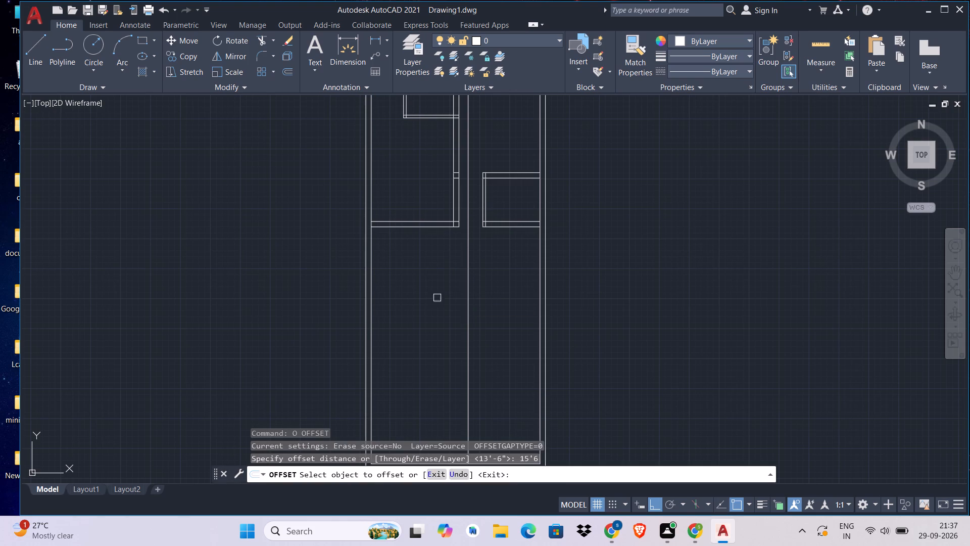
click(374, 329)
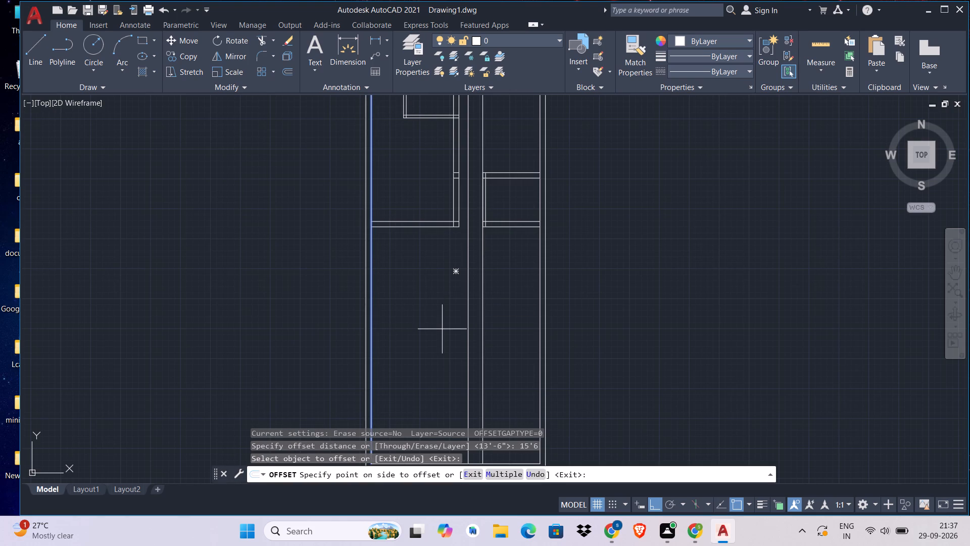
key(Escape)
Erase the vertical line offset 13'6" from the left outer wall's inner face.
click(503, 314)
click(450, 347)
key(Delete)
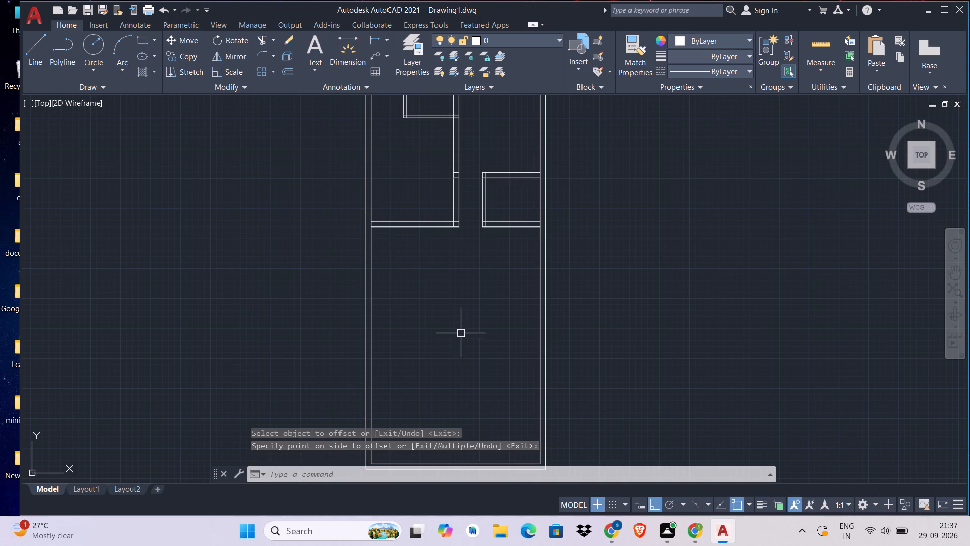
Offset the left outer wall's inner line 15'6" into the plan.
text(O)
key(space)
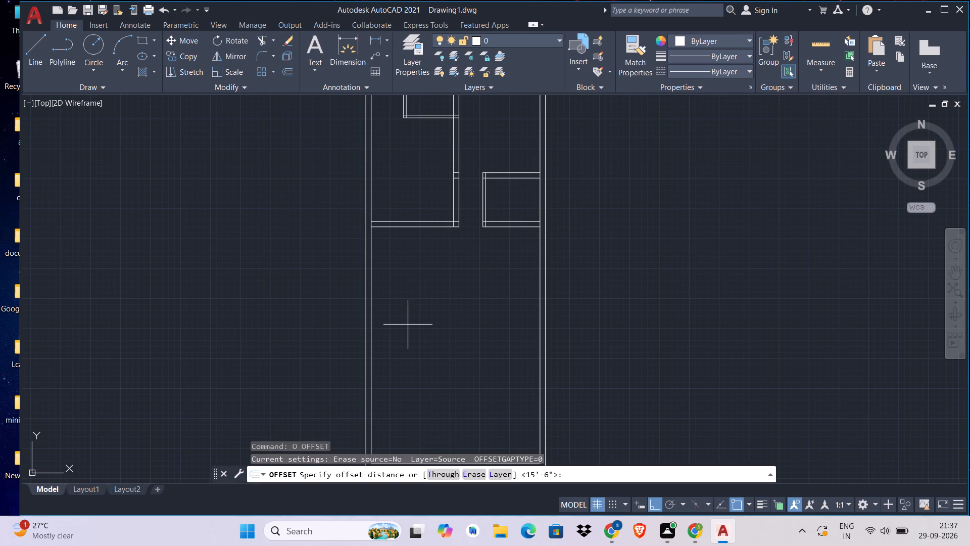
text(15'6)
key(space)
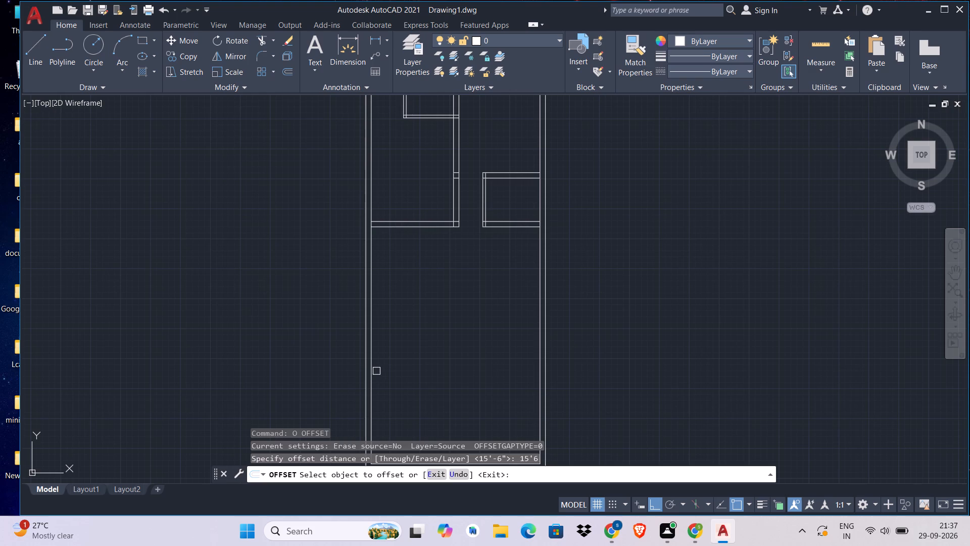
click(370, 371)
click(453, 367)
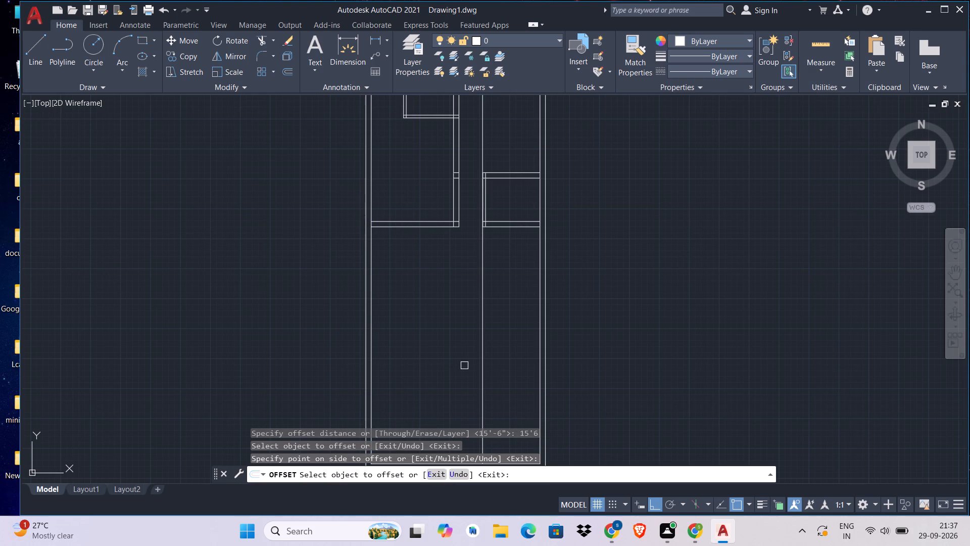
key(Escape)
key(Escape)
key(Escape)
key(Escape)
Offset the new vertical line 4.5" toward the right outer wall to give the partition its thickness.
key(o)
key(space)
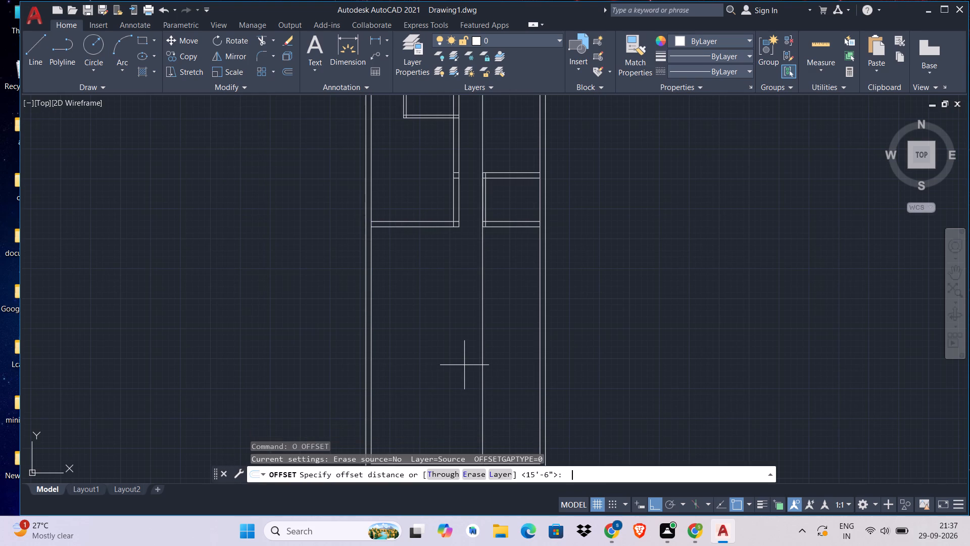
text(4.5)
key(space)
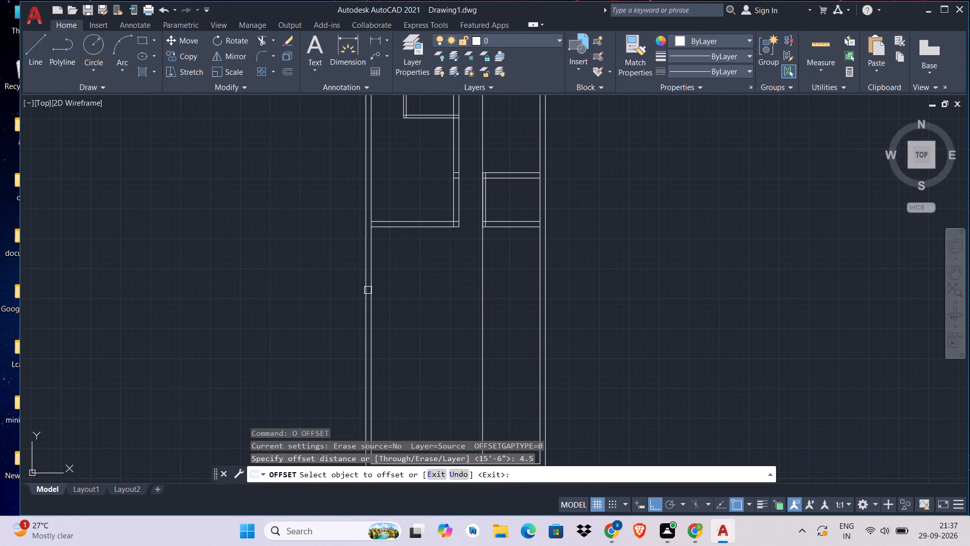
click(483, 337)
click(570, 327)
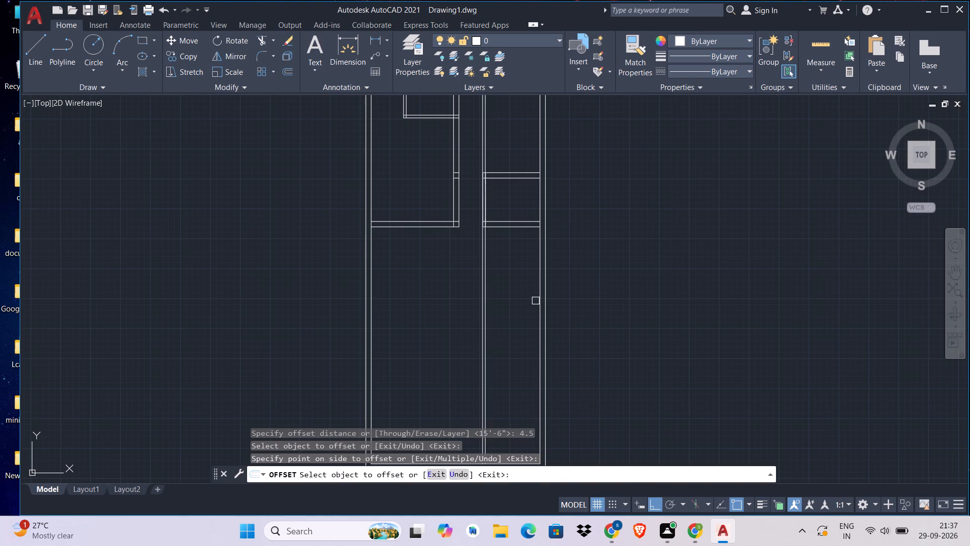
key(Escape)
key(Escape)
key(Escape)
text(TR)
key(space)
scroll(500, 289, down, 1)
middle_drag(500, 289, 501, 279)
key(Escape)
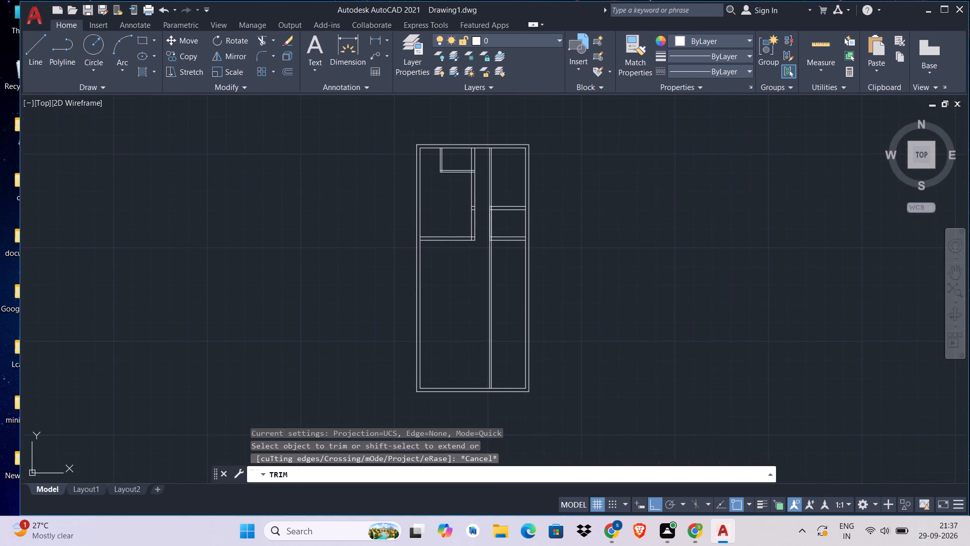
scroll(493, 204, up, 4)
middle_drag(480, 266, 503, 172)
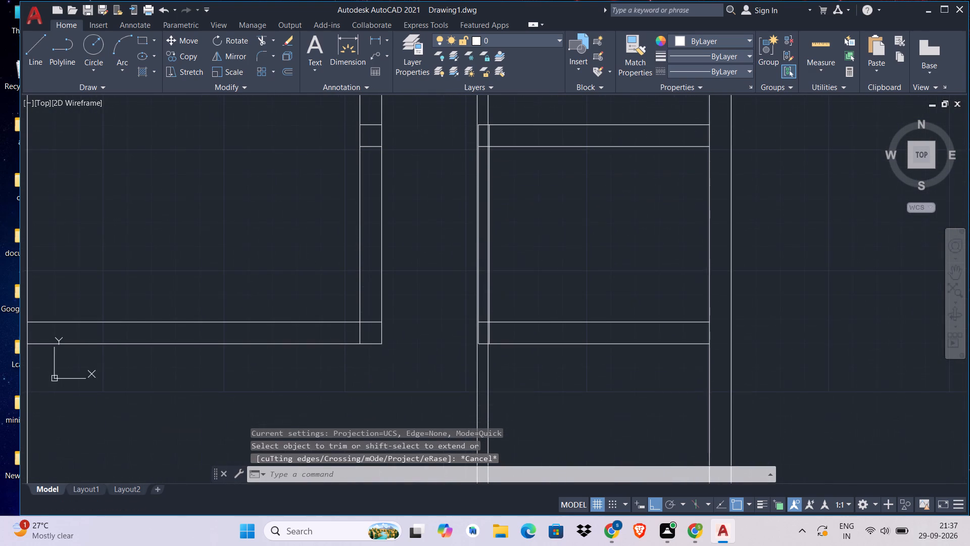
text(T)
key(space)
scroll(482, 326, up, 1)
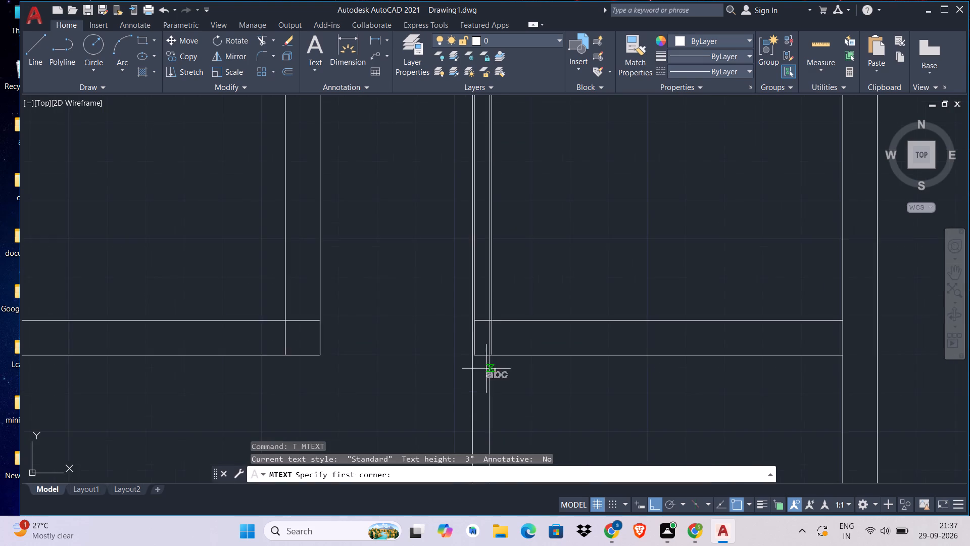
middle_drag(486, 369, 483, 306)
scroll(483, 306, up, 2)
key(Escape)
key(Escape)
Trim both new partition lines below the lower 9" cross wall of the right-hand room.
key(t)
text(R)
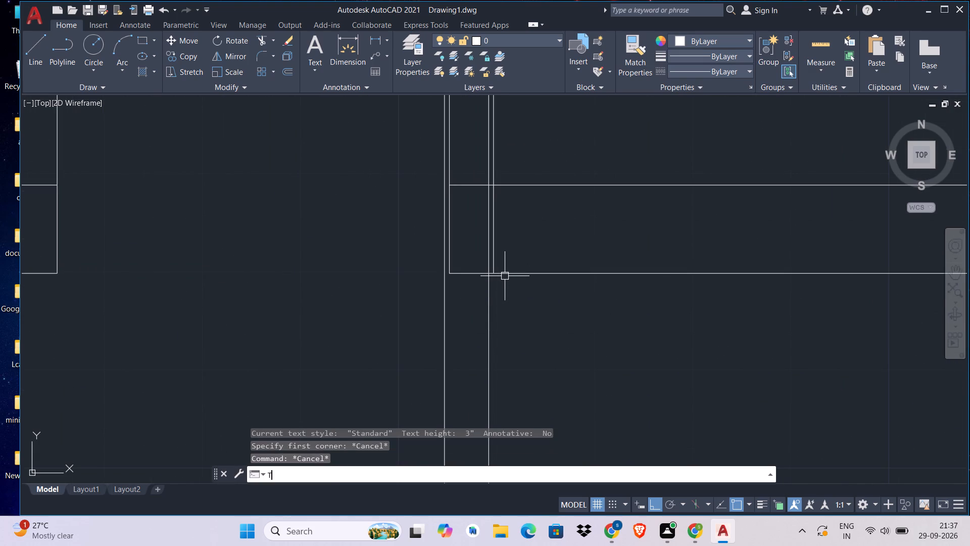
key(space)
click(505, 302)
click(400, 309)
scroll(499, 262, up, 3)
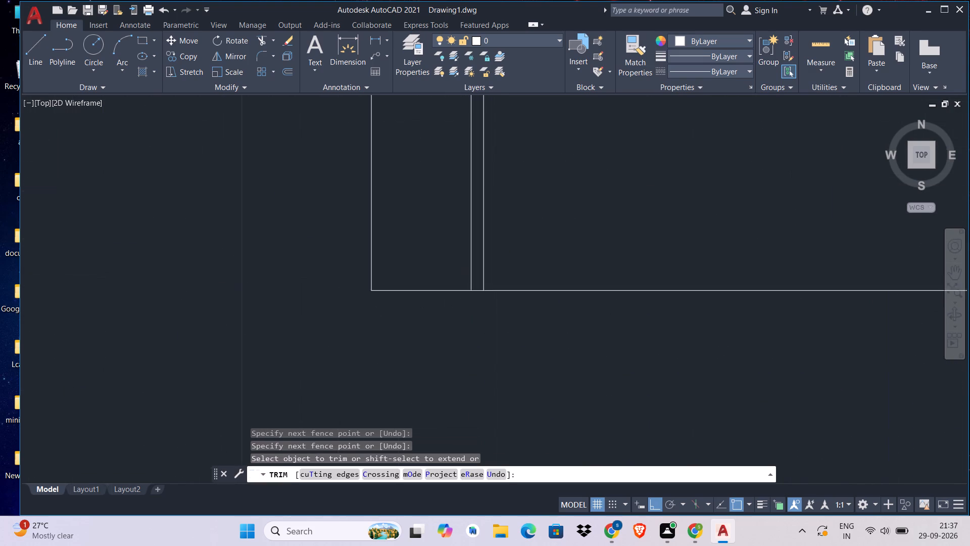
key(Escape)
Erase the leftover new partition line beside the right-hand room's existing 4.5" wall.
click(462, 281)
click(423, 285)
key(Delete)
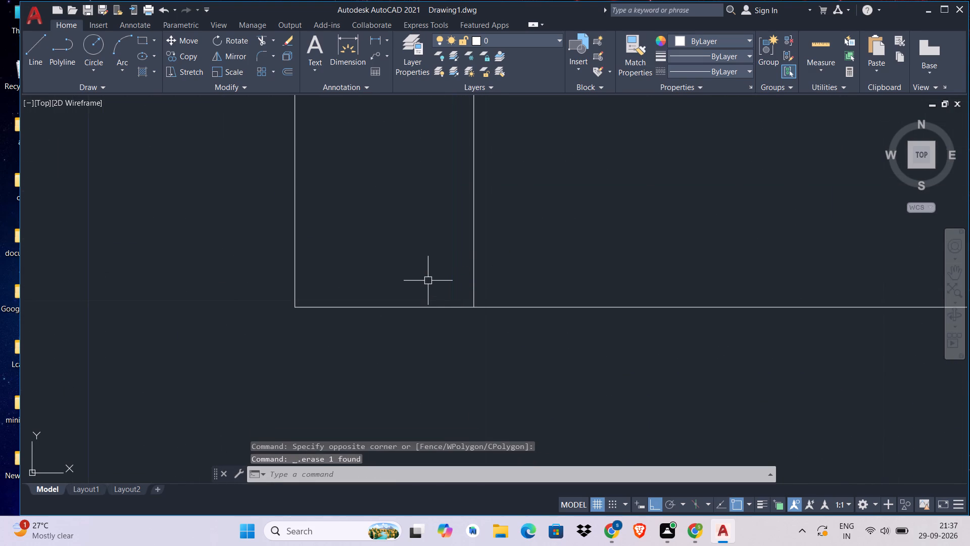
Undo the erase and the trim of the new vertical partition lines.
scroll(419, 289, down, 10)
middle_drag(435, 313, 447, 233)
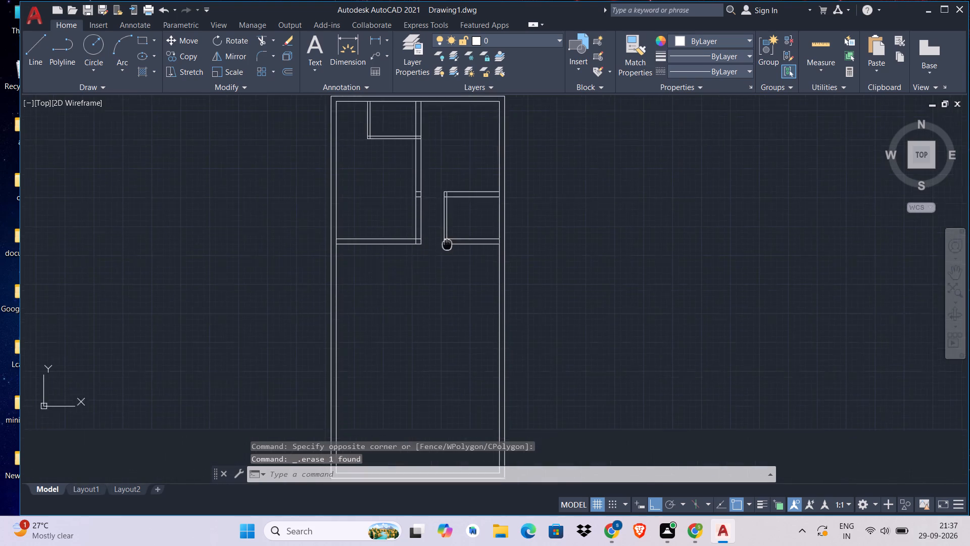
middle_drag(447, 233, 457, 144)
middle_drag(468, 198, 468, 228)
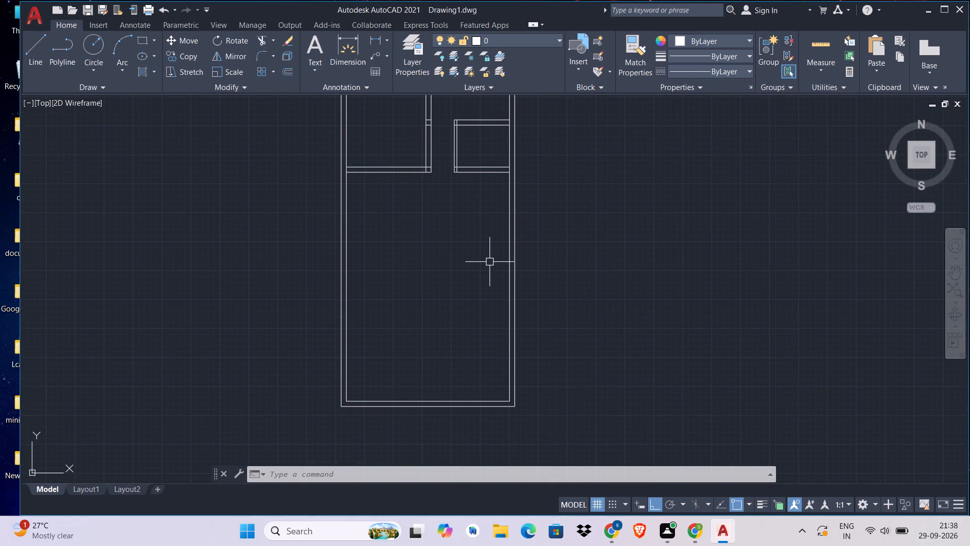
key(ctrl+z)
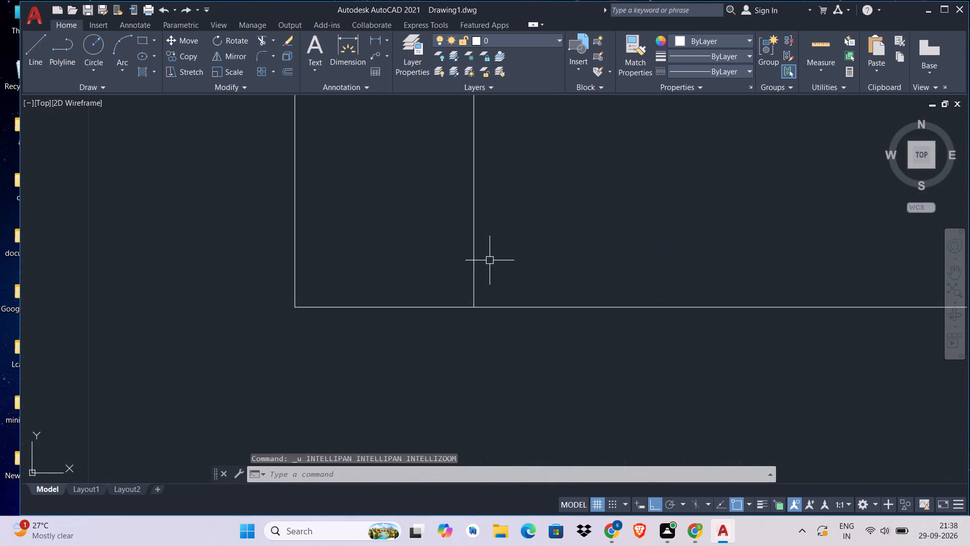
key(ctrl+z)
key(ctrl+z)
Offset the bottom line of the left room's lower cross wall 13'6" downward.
scroll(490, 260, down, 3)
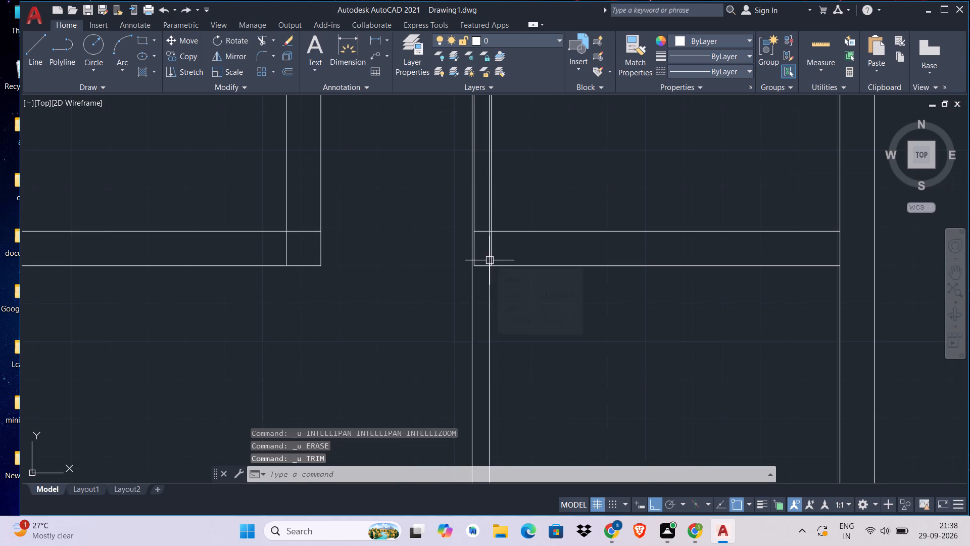
scroll(490, 260, down, 3)
middle_drag(555, 294, 607, 230)
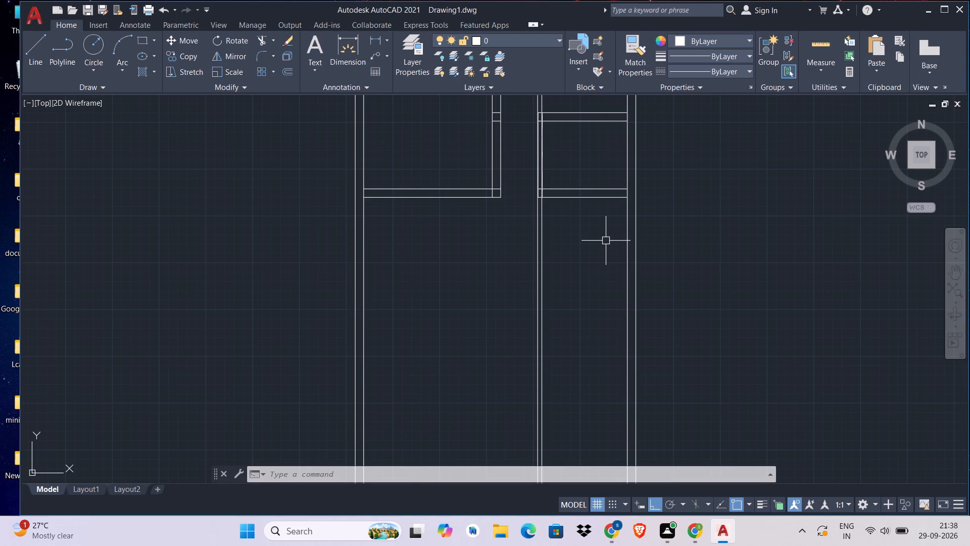
key(Escape)
key(Escape)
text(O)
key(space)
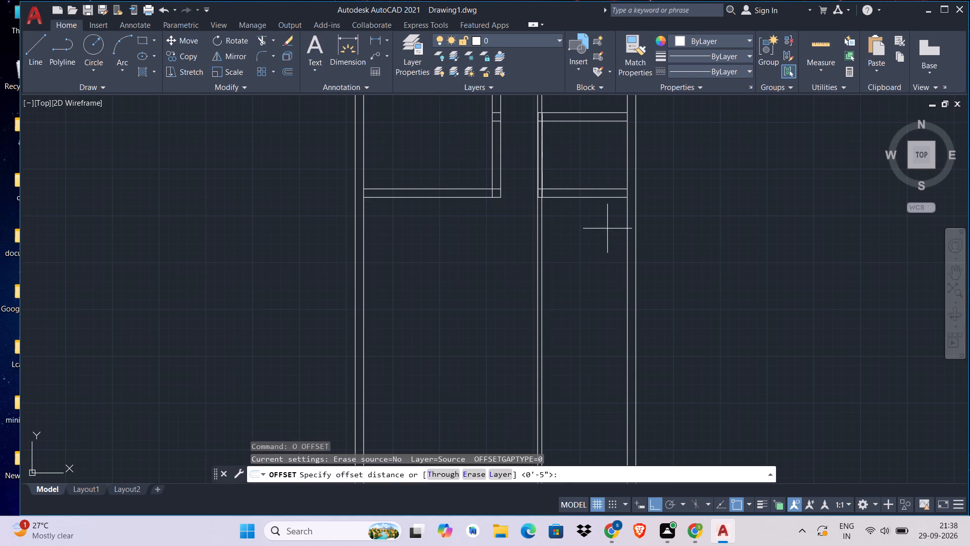
text(13'6)
key(space)
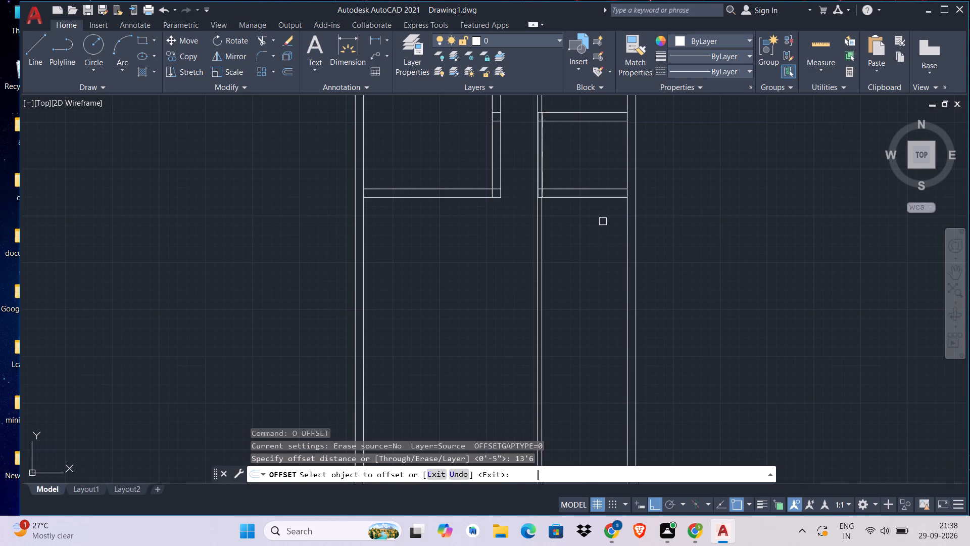
click(414, 196)
click(400, 300)
middle_drag(398, 298, 404, 256)
key(Escape)
Extend the new horizontal line across the vertical partition to the right outer wall's inner face.
key(e)
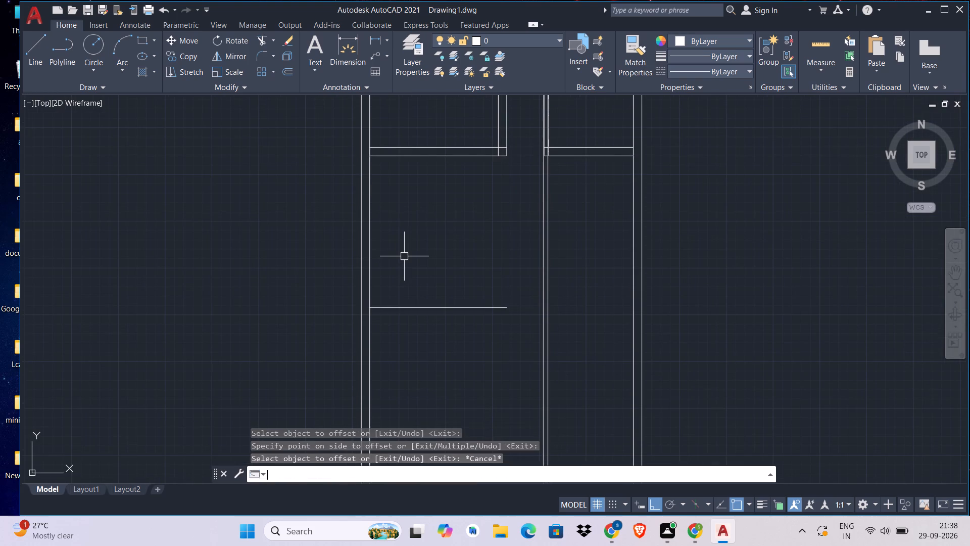
text(X)
key(space)
click(452, 301)
click(454, 371)
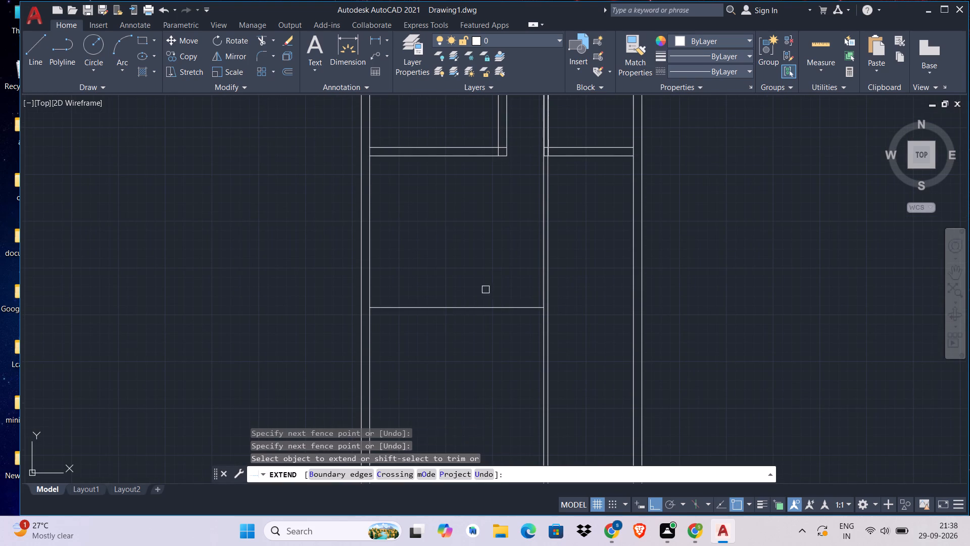
click(487, 270)
click(488, 378)
click(505, 280)
click(515, 363)
middle_drag(516, 363, 522, 298)
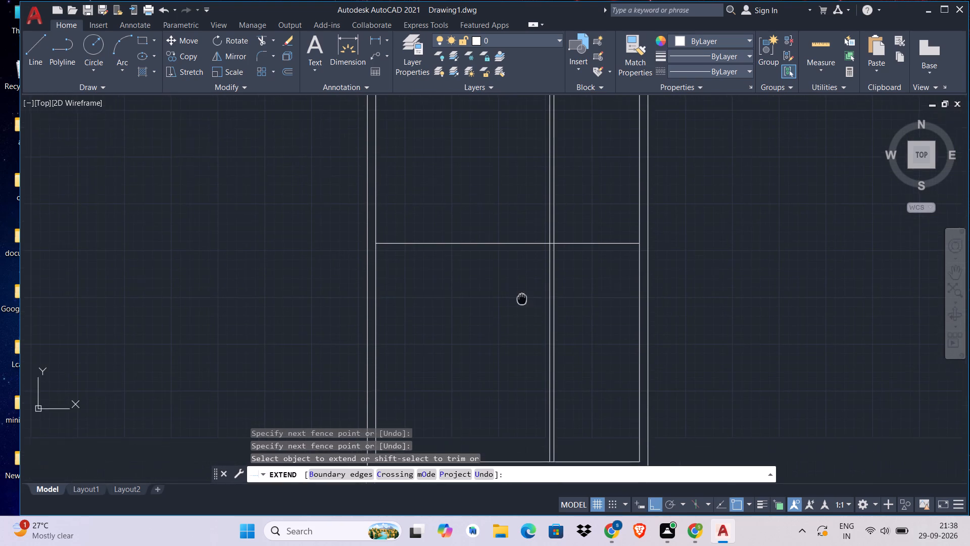
middle_drag(522, 298, 522, 295)
key(Escape)
key(Escape)
key(Escape)
Offset the extended horizontal line 9" downward to form a full-width cross wall.
key(o)
key(space)
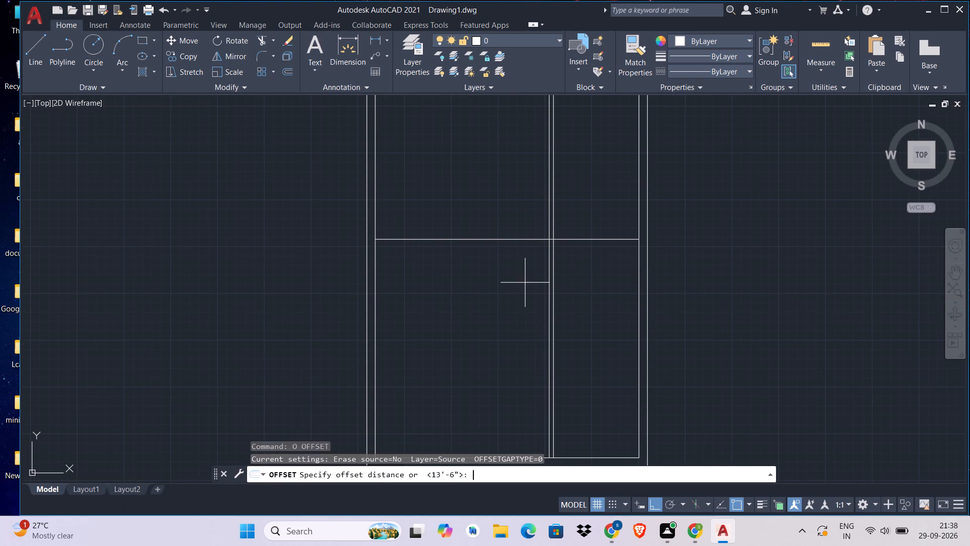
text(9)
key(space)
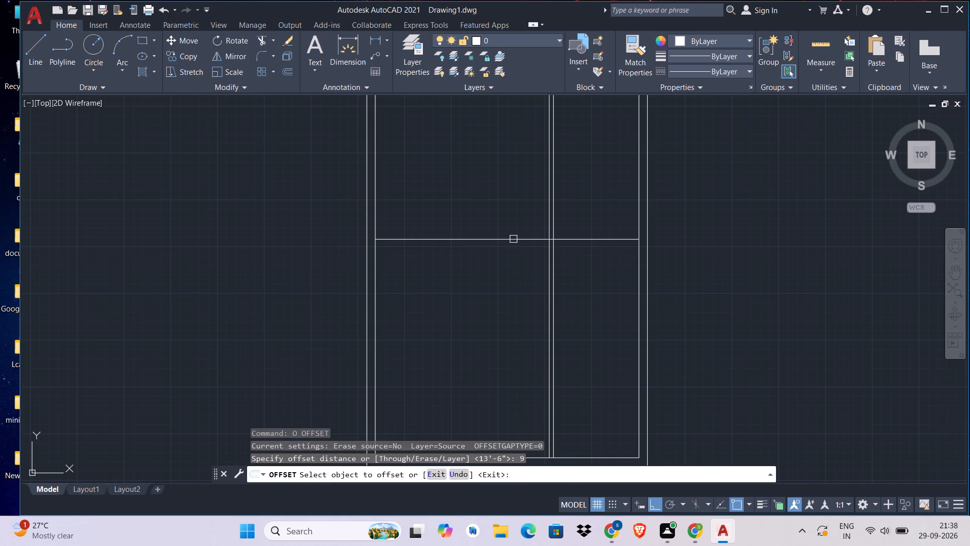
click(514, 241)
drag(511, 318, 511, 325)
key(Escape)
key(Escape)
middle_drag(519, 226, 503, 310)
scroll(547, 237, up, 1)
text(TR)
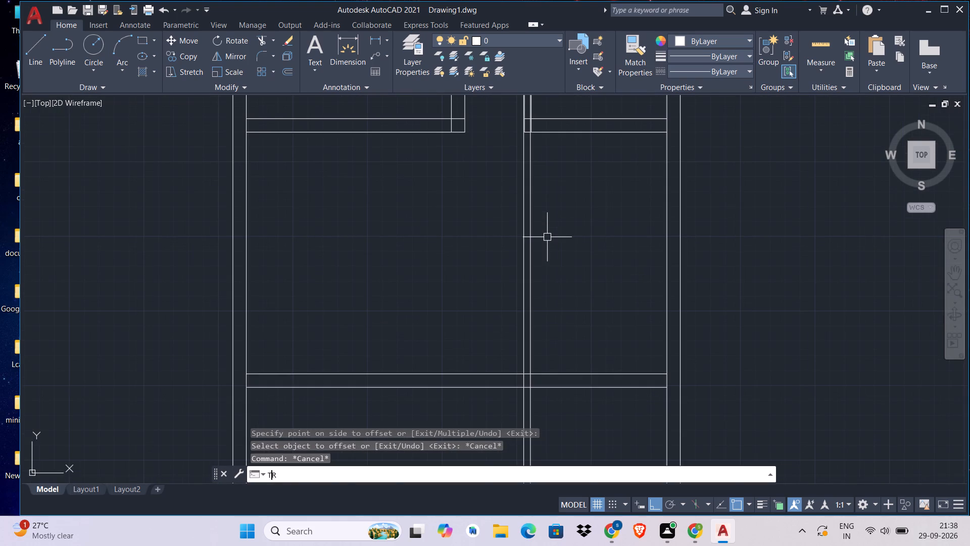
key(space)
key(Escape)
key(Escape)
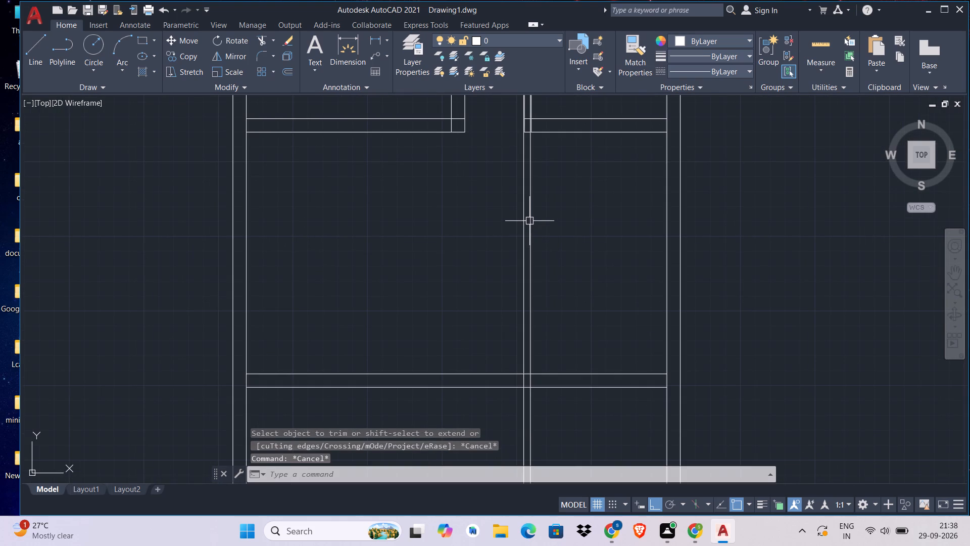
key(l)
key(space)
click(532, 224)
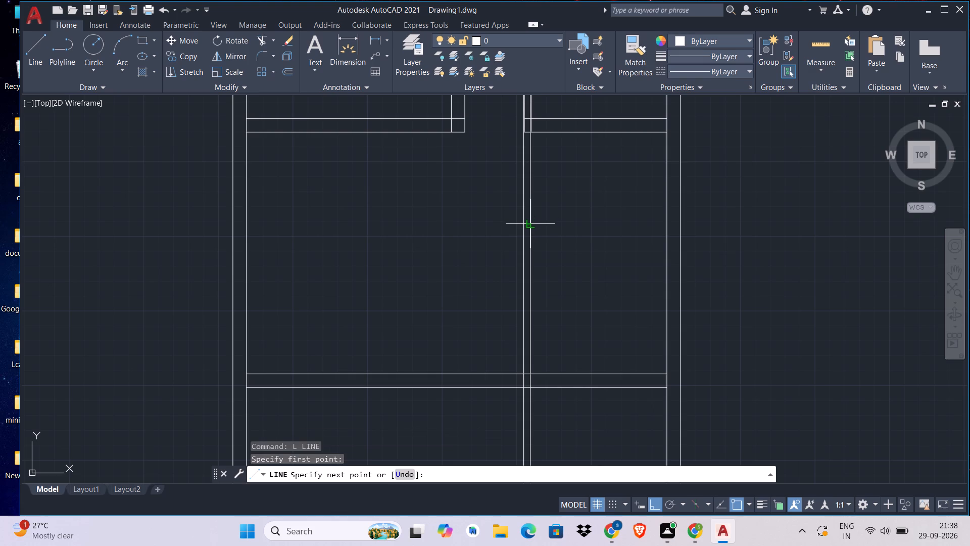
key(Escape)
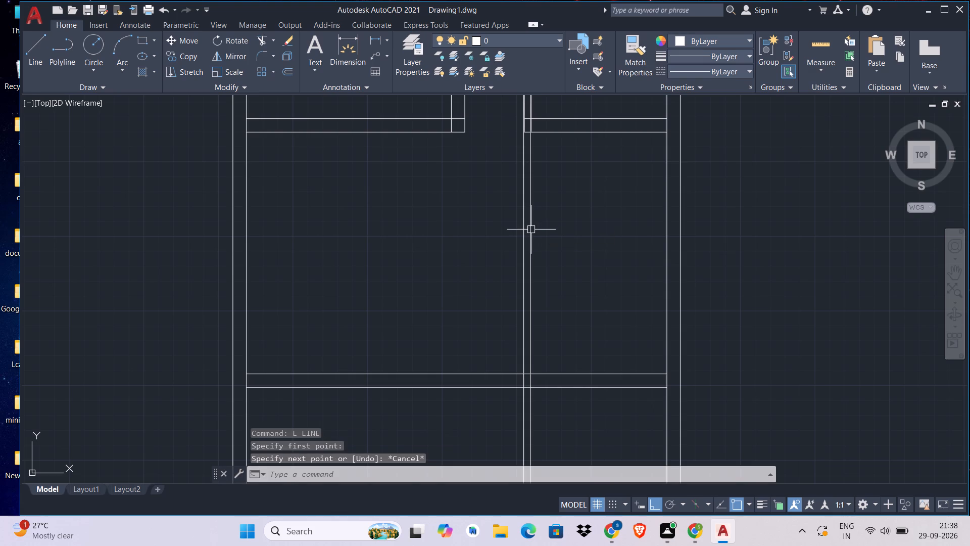
Draw a short horizontal line across the vertical partition, between the right room's lower wall and the full-width cross wall.
key(space)
scroll(531, 229, up, 1)
click(531, 229)
click(514, 232)
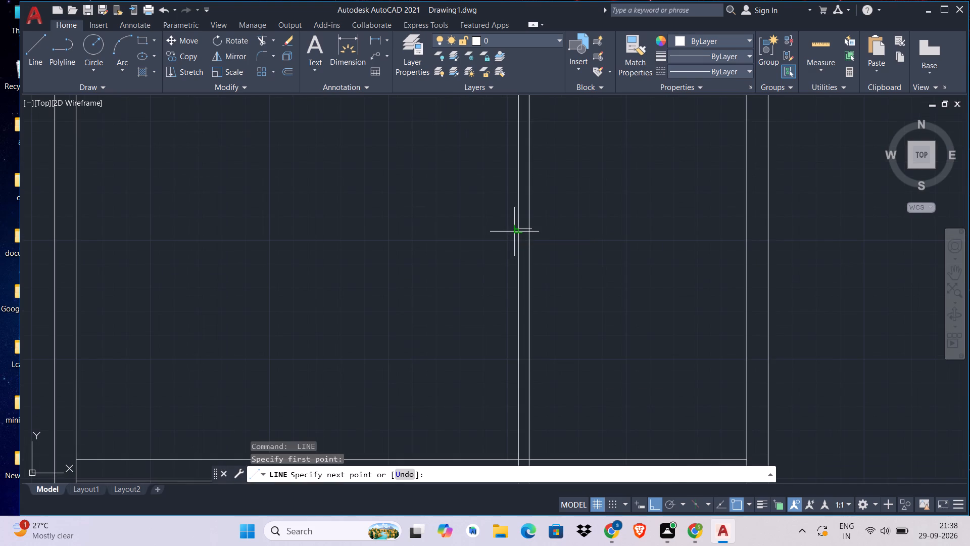
key(Escape)
scroll(538, 300, down, 3)
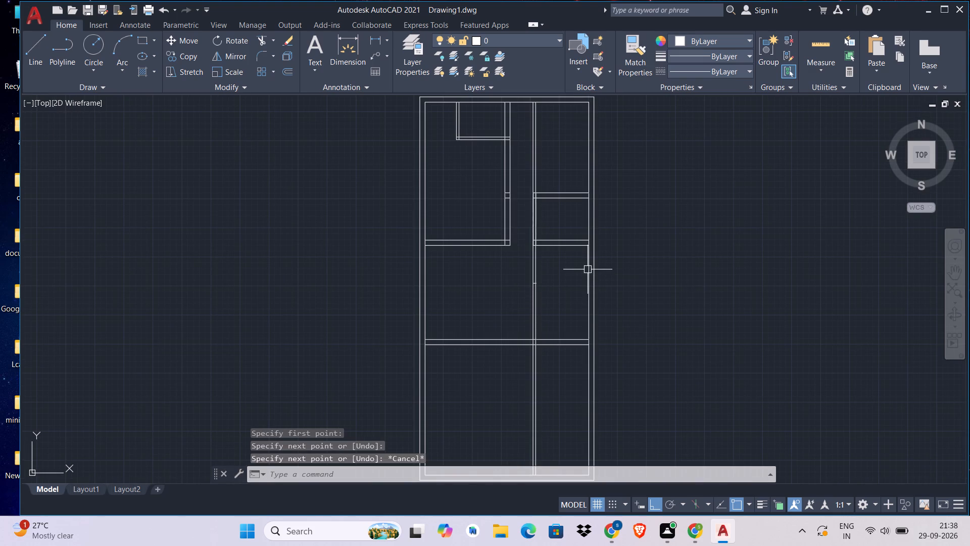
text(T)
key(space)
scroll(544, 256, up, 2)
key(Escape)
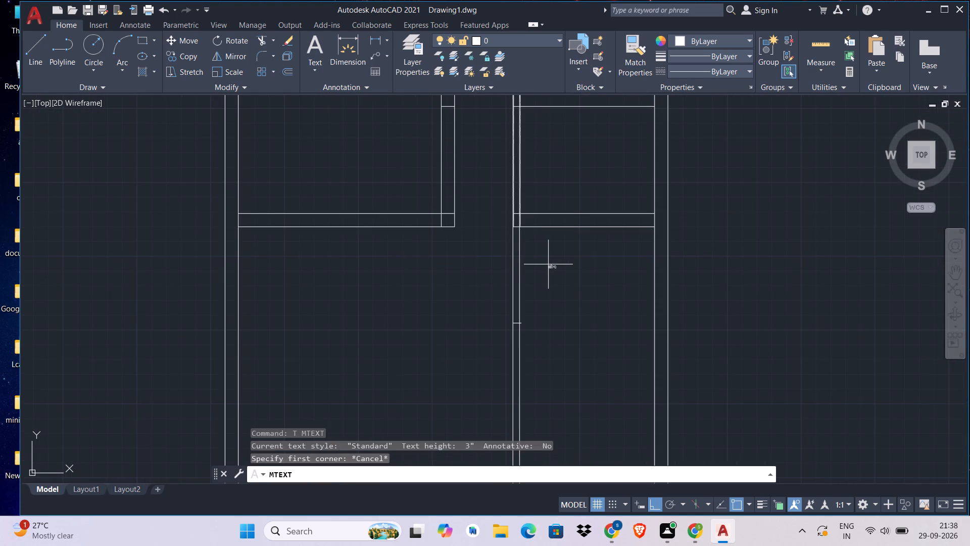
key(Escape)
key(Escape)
Trim both vertical partition lines above the short horizontal end line.
text(TR)
key(space)
key(space)
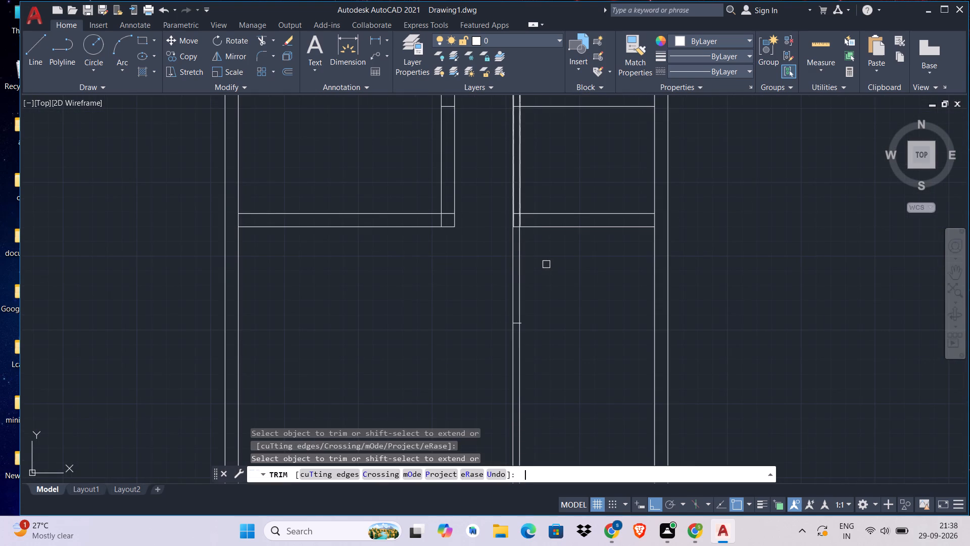
click(548, 326)
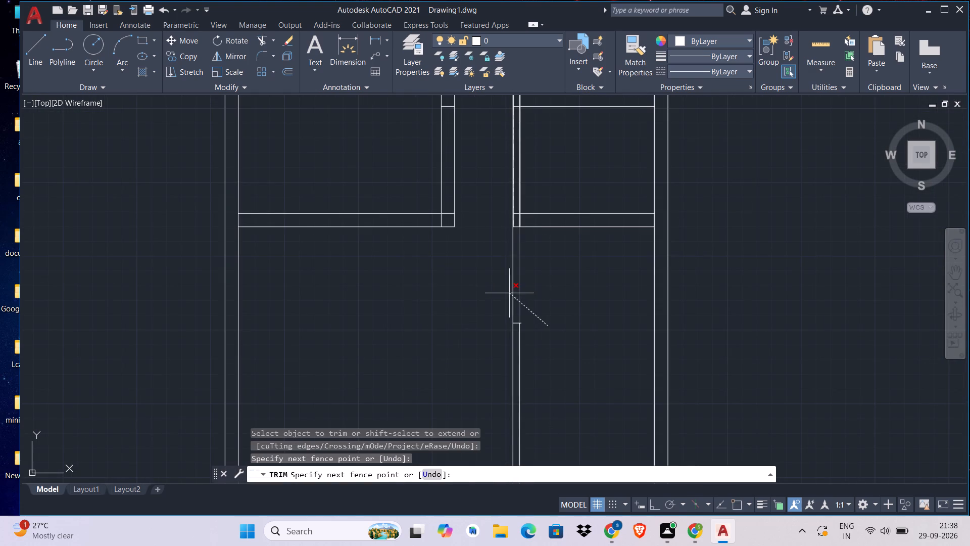
click(491, 288)
middle_drag(529, 281, 533, 435)
key(Escape)
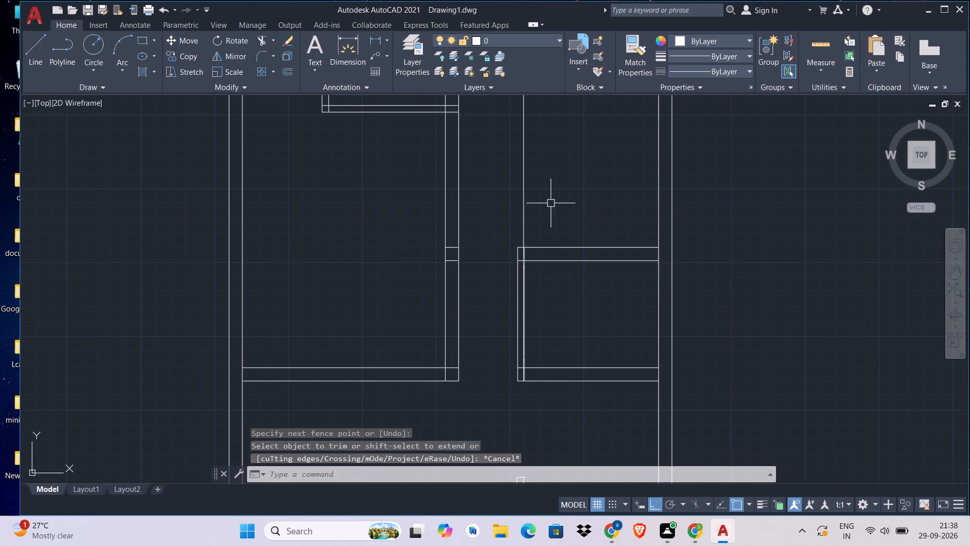
Erase the leftover vertical partition line above the small right room.
click(551, 203)
click(496, 222)
key(Delete)
Trim the vertical partition lines where they pass through the full-width cross wall.
scroll(524, 225, down, 3)
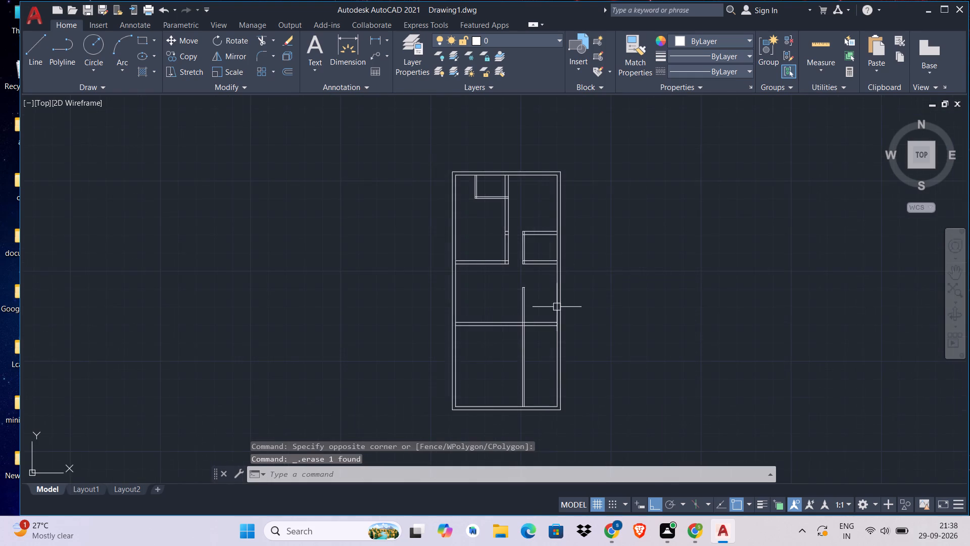
scroll(544, 283, up, 3)
scroll(540, 300, down, 1)
middle_drag(539, 317, 545, 275)
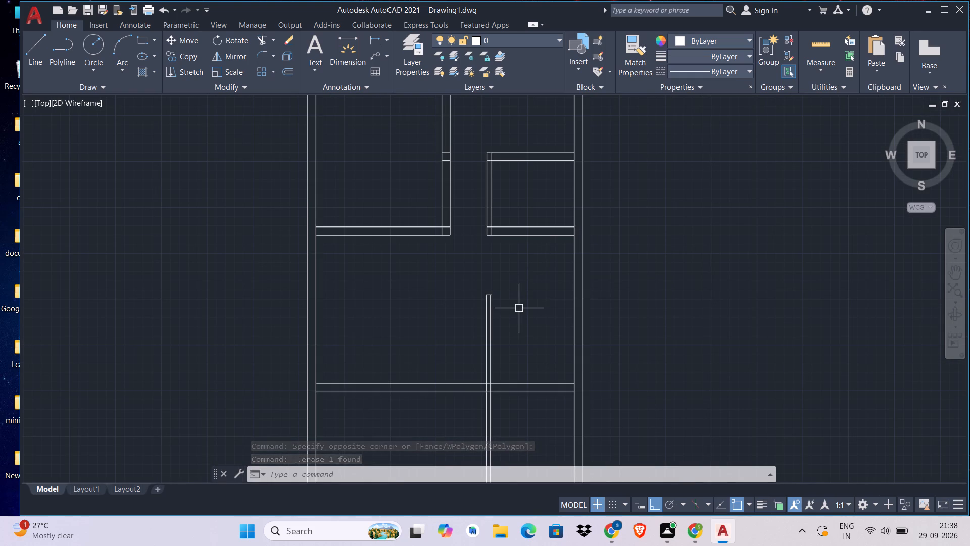
key(t)
key(r)
key(space)
middle_drag(494, 363, 494, 221)
scroll(490, 229, up, 3)
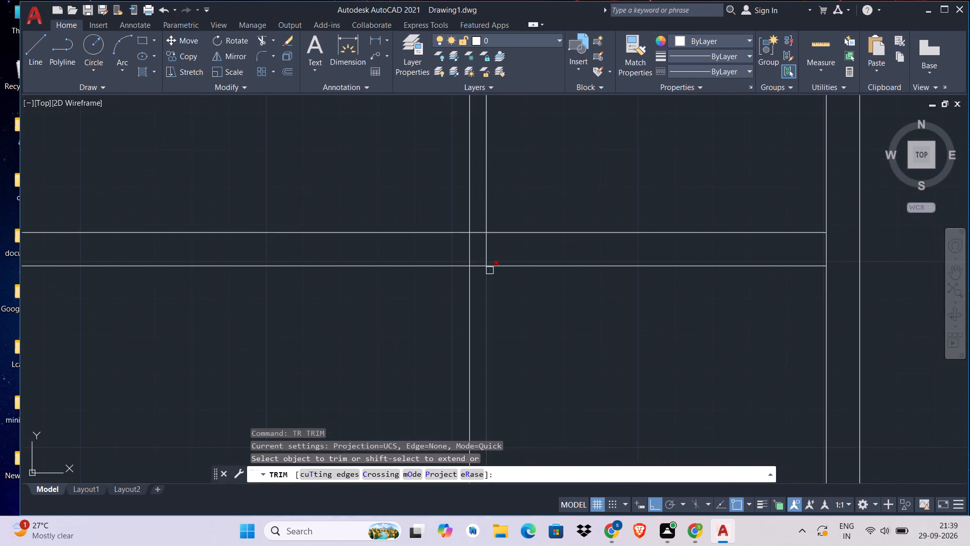
click(507, 248)
click(431, 262)
Trim away the vertical partition lines below the full-width cross wall.
drag(525, 297, 512, 302)
click(432, 328)
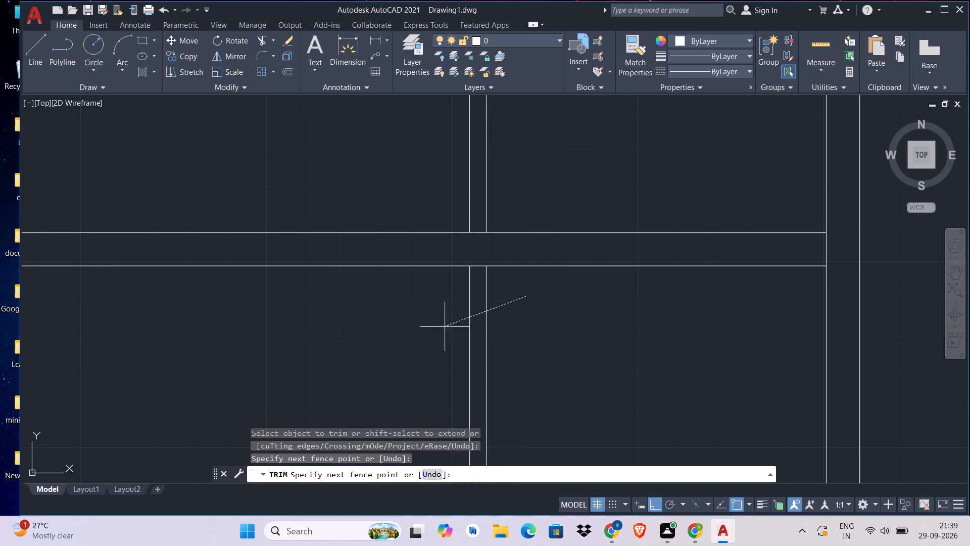
scroll(488, 310, down, 3)
middle_drag(488, 312, 509, 270)
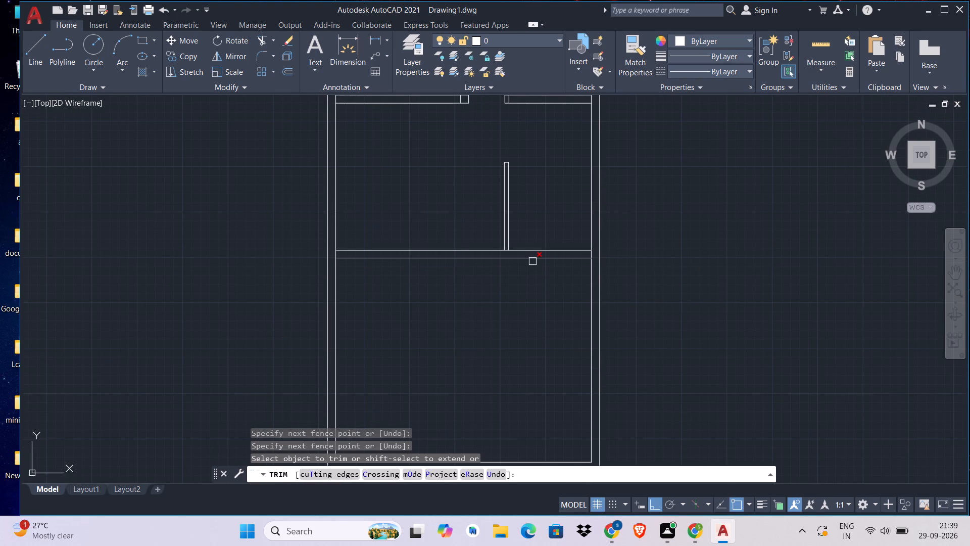
scroll(532, 260, down, 1)
middle_drag(532, 260, 516, 233)
key(Escape)
key(Escape)
key(Escape)
key(Escape)
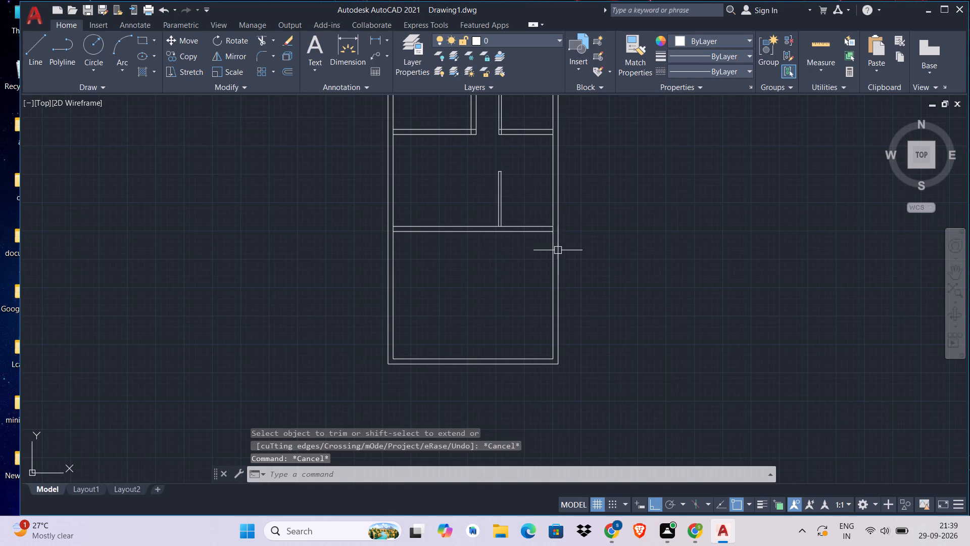
key(Escape)
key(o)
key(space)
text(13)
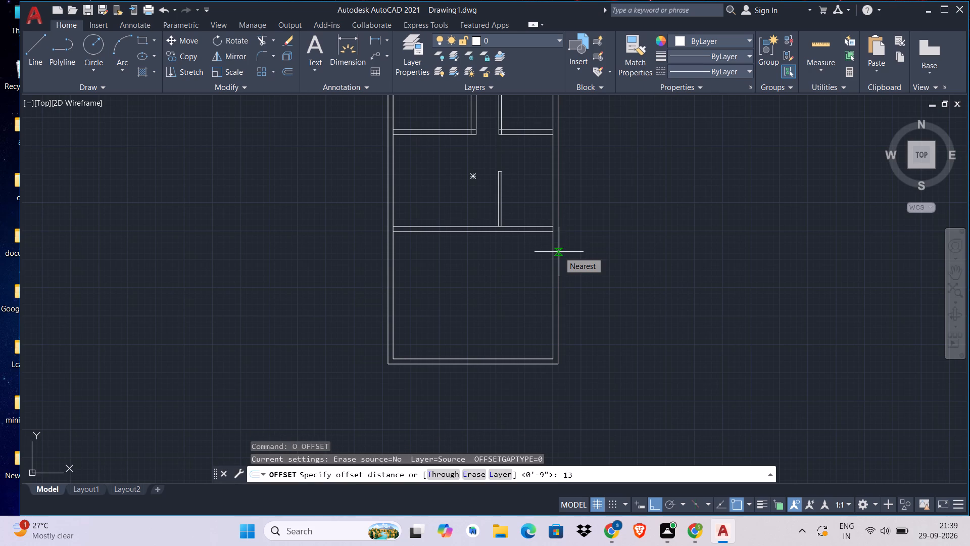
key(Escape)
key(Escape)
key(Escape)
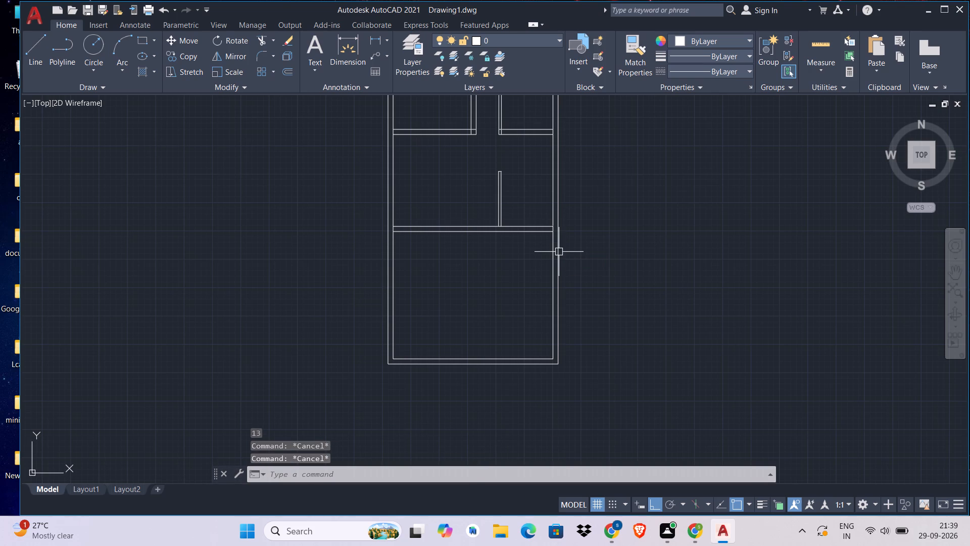
Offset the inner face of the right outer wall 11'5" to the left.
text(O 11')
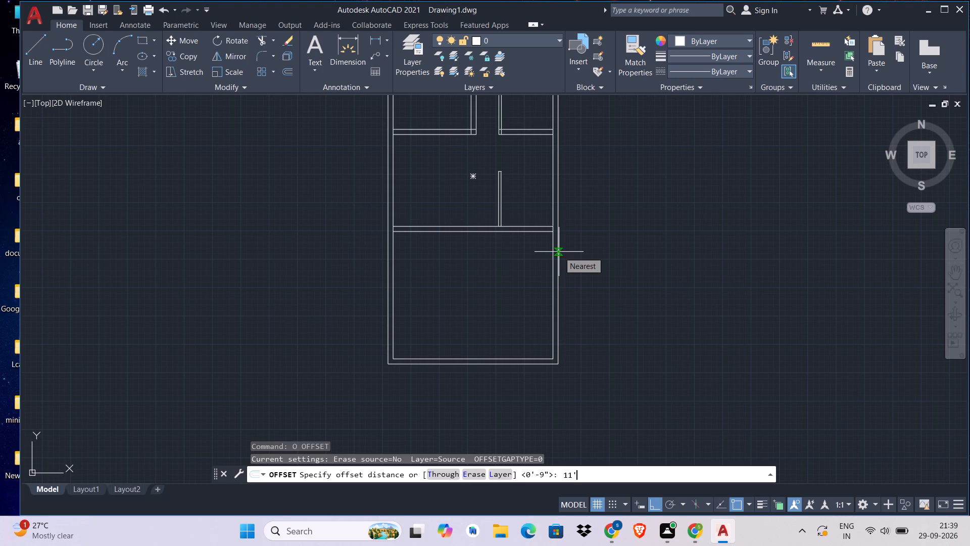
key(5)
key(Return)
scroll(542, 300, up, 1)
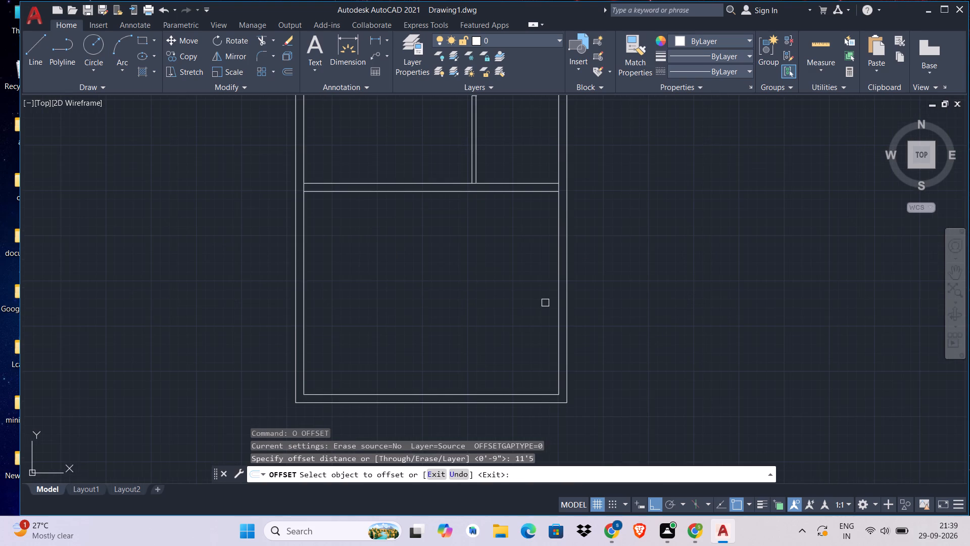
click(555, 306)
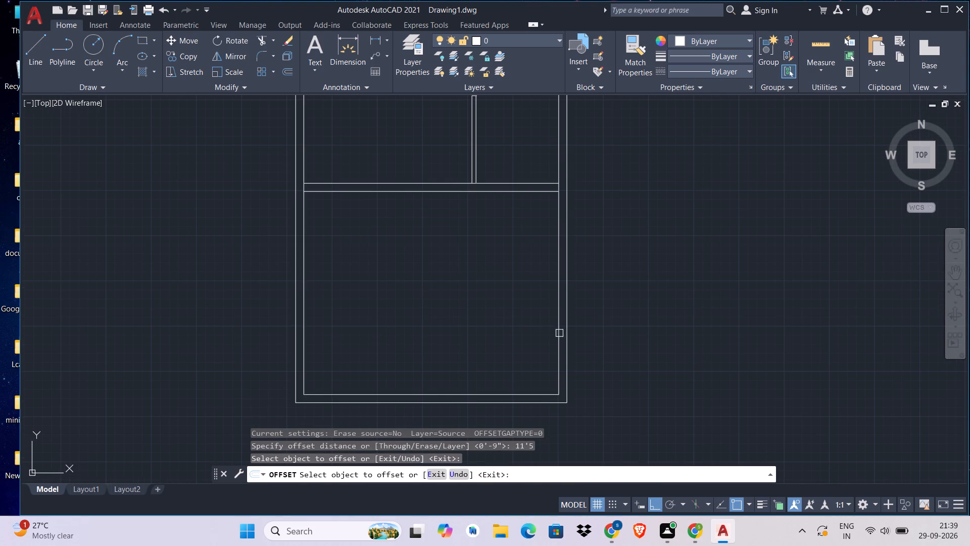
click(560, 334)
click(483, 360)
key(Escape)
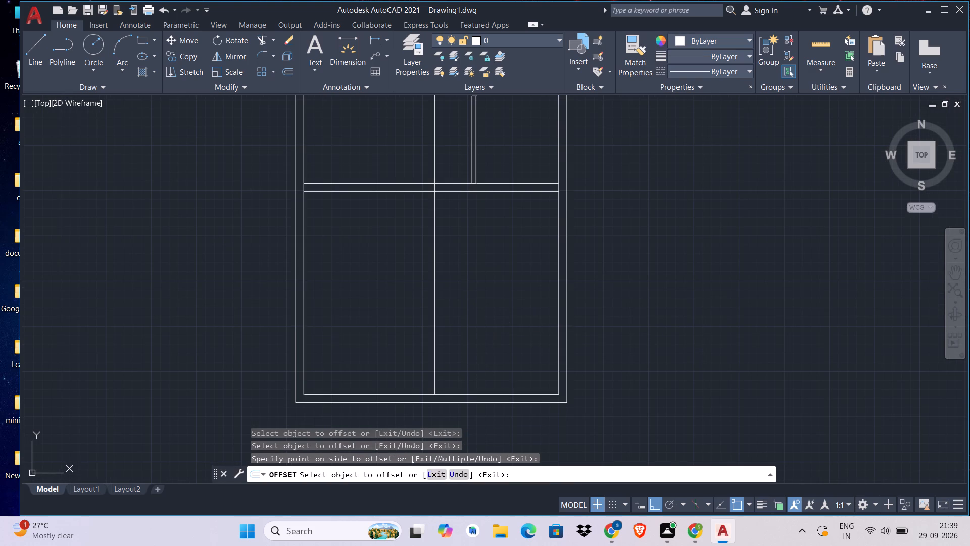
key(Escape)
Offset the new vertical line 9" to the left to form a wall.
key(o)
key(space)
text(9)
key(space)
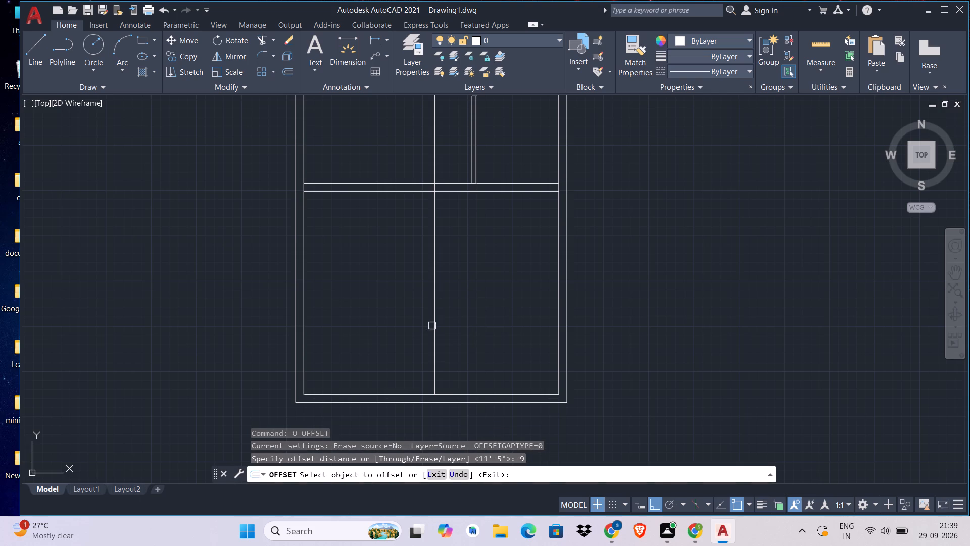
click(432, 325)
click(372, 325)
key(Escape)
Trim the new vertical wall's lines where they pass through the full-width cross wall.
key(t)
text(R)
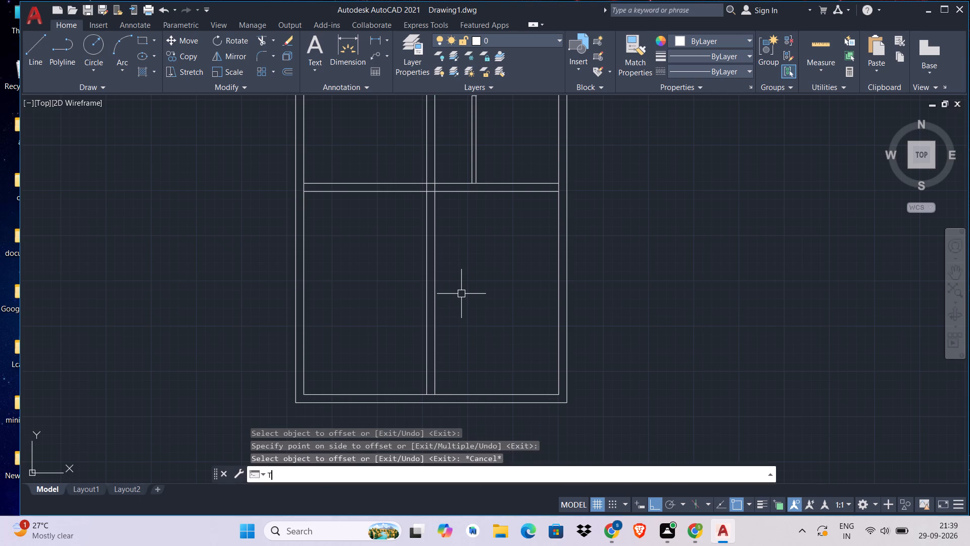
key(space)
scroll(423, 166, up, 3)
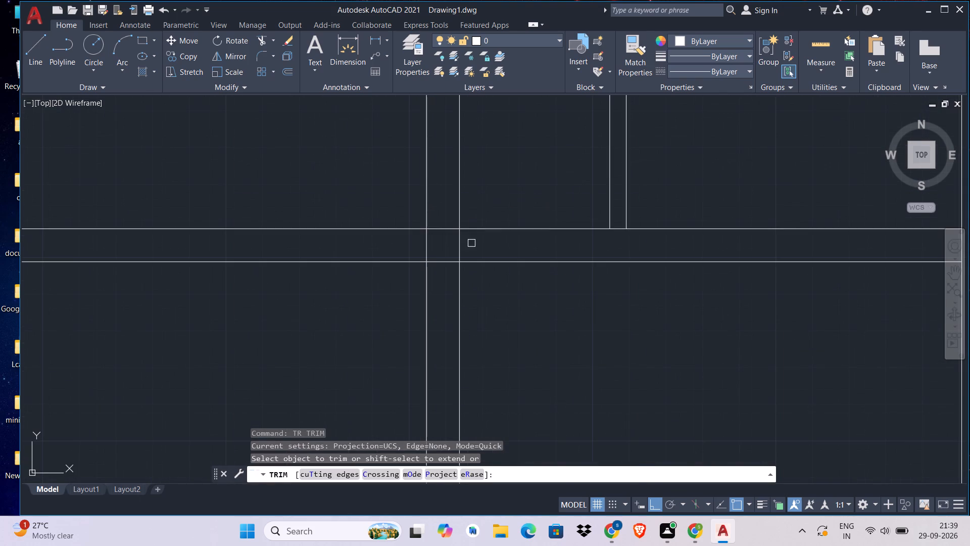
drag(471, 244, 465, 242)
click(396, 240)
key(Escape)
Erase the two leftover vertical wall lines above the full-width cross wall.
click(498, 165)
click(410, 164)
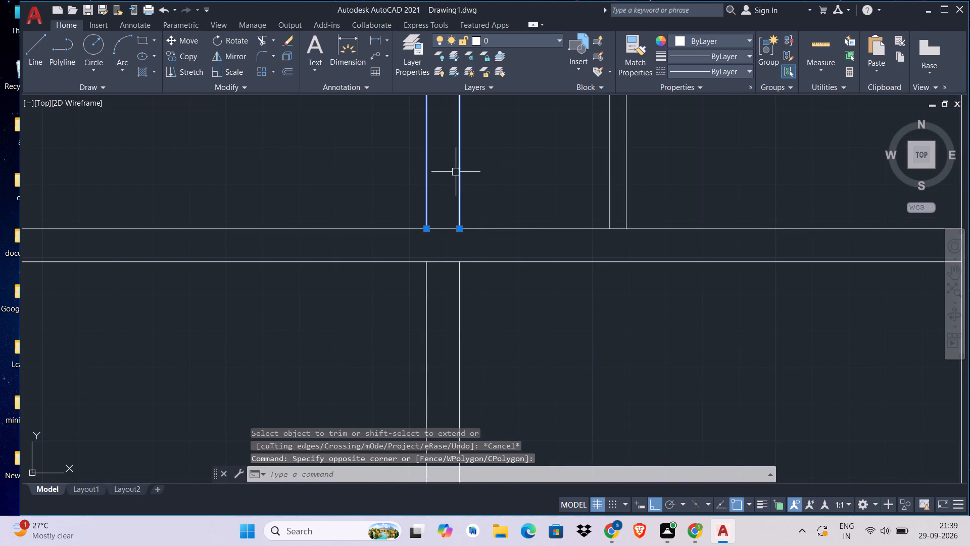
key(Delete)
Offset the bottom line of the full-width cross wall 12' downward.
scroll(465, 170, down, 4)
middle_drag(536, 259, 549, 222)
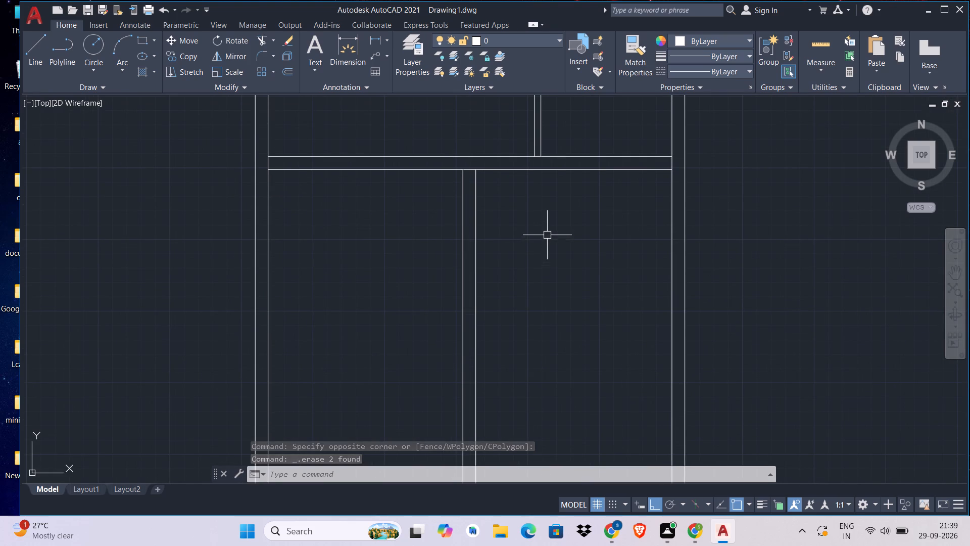
text(O)
key(space)
text(12')
key(space)
click(570, 172)
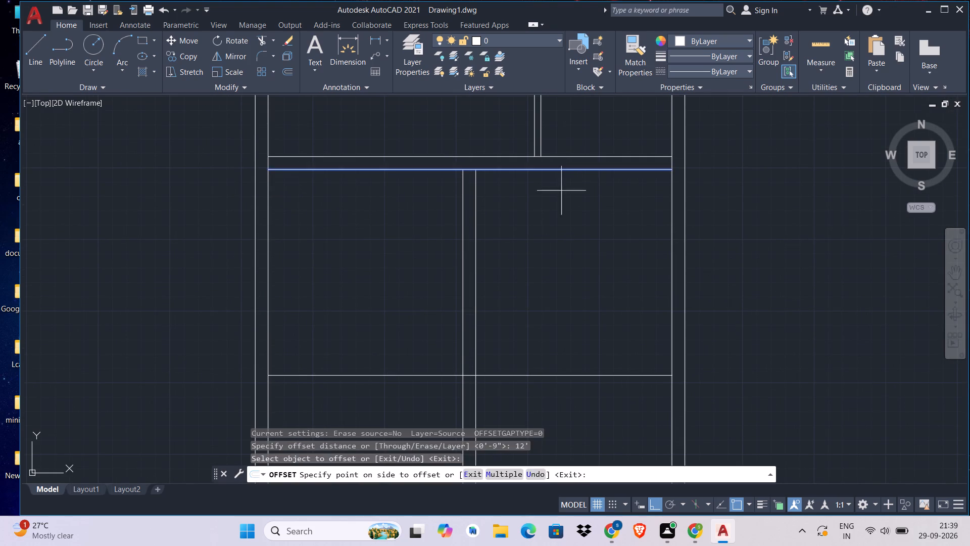
click(548, 250)
key(Escape)
key(Escape)
key(Escape)
Offset the new horizontal line 9" downward to form the front room's lower wall.
key(o)
key(space)
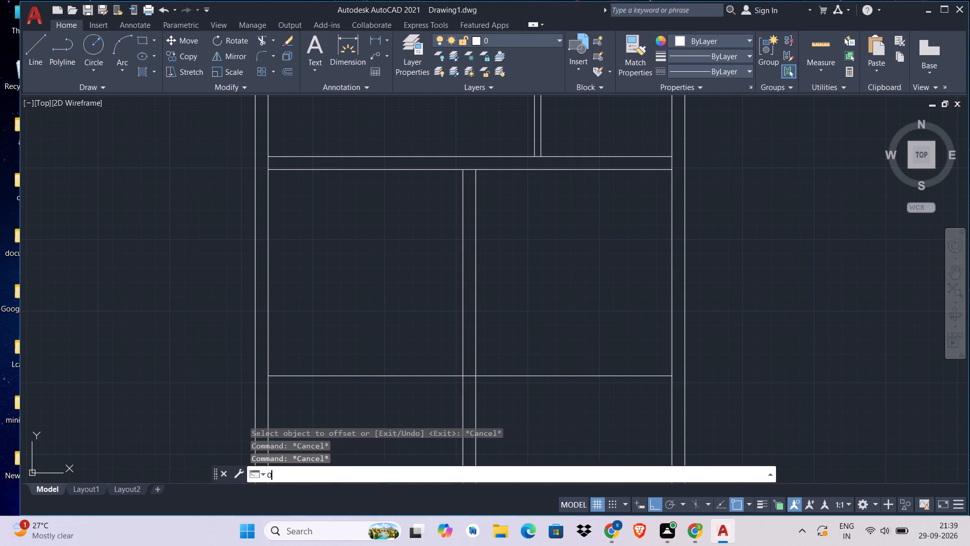
text(9)
key(space)
middle_drag(534, 341, 530, 206)
click(536, 238)
click(527, 309)
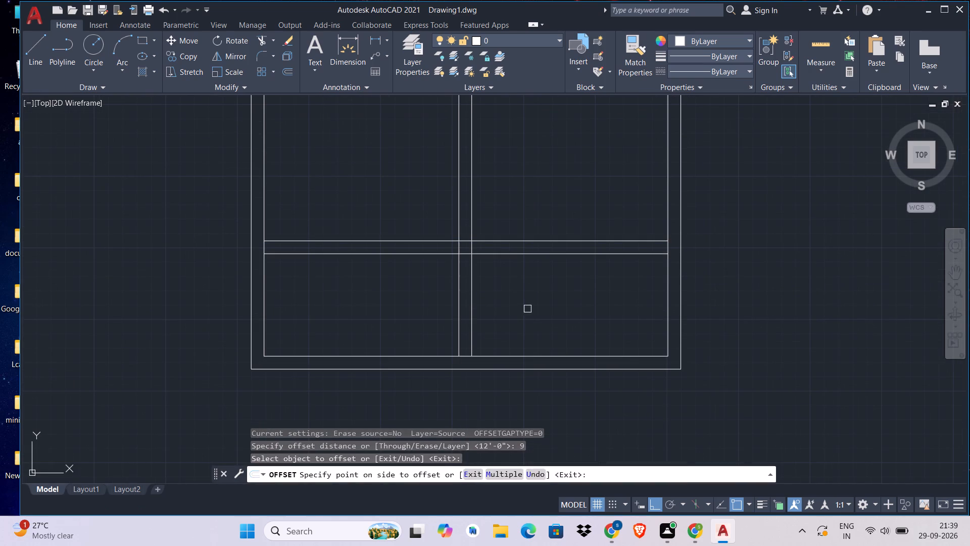
key(Escape)
key(Escape)
Trim the new horizontal wall left of the vertical wall, and the vertical wall lines below it.
key(t)
key(r)
key(space)
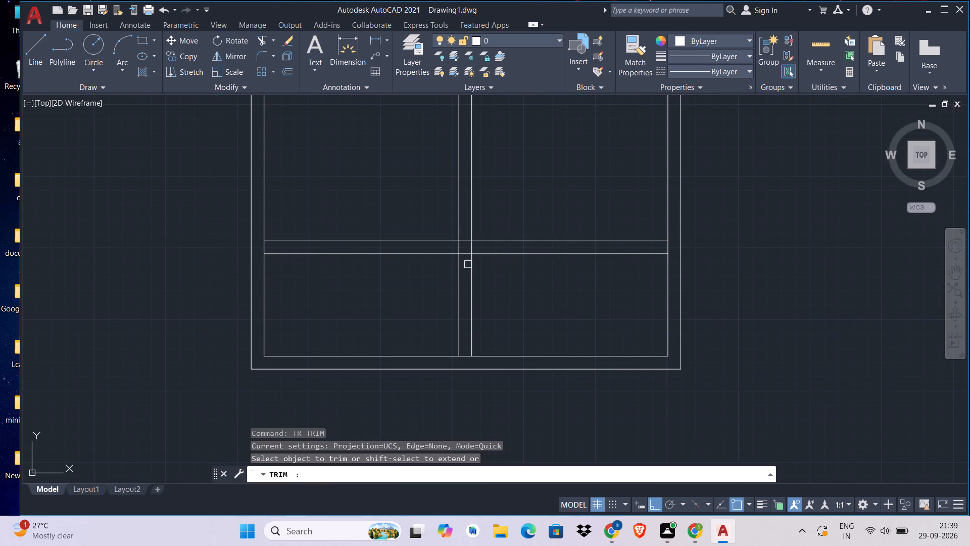
click(405, 228)
click(516, 316)
Trim the right outer wall's inner face between the two lines of the new lower wall.
scroll(509, 296, down, 1)
middle_click(509, 298)
scroll(500, 277, up, 3)
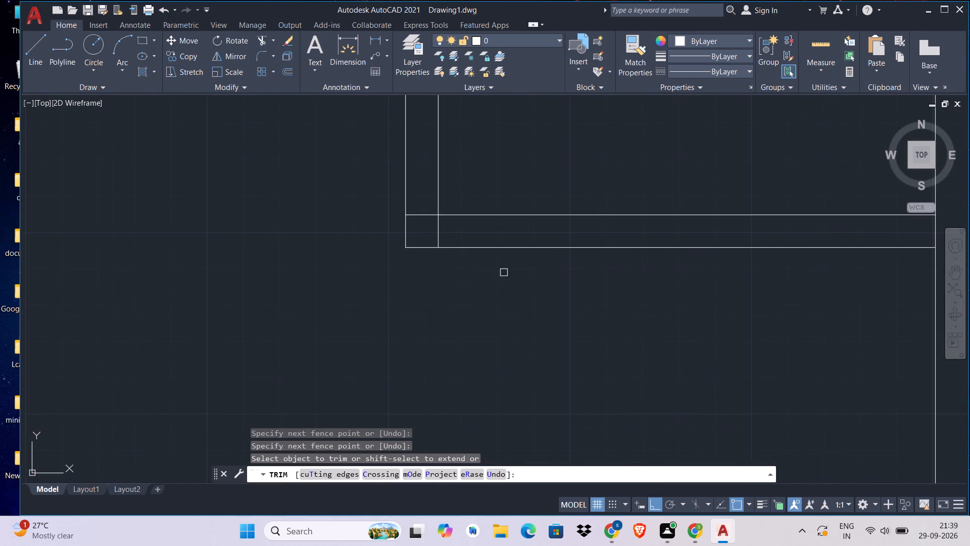
scroll(551, 292, down, 1)
middle_drag(551, 292, 467, 272)
scroll(696, 235, up, 2)
scroll(696, 235, down, 1)
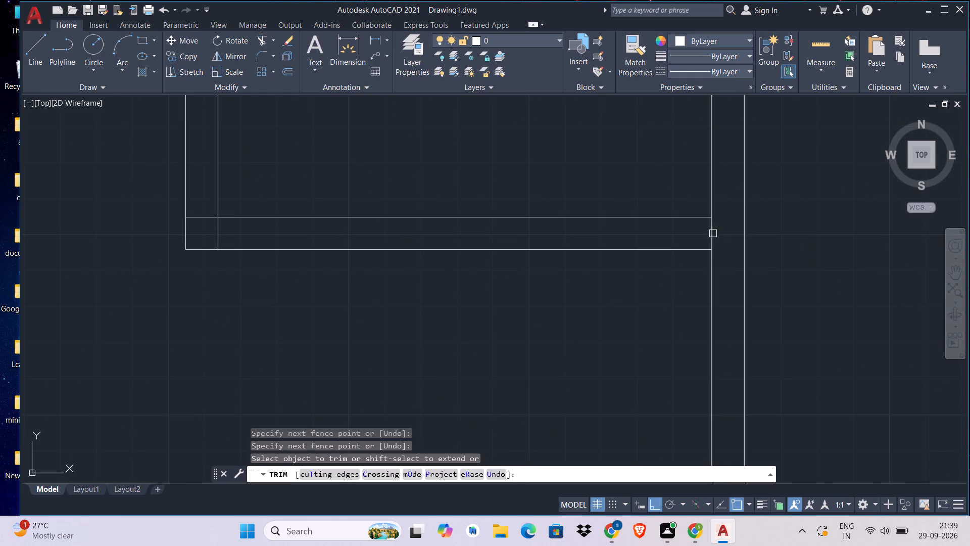
click(713, 234)
Trim the overlapping inner lines at the lower-left corner of the front right room.
middle_drag(159, 244, 522, 310)
scroll(522, 310, up, 3)
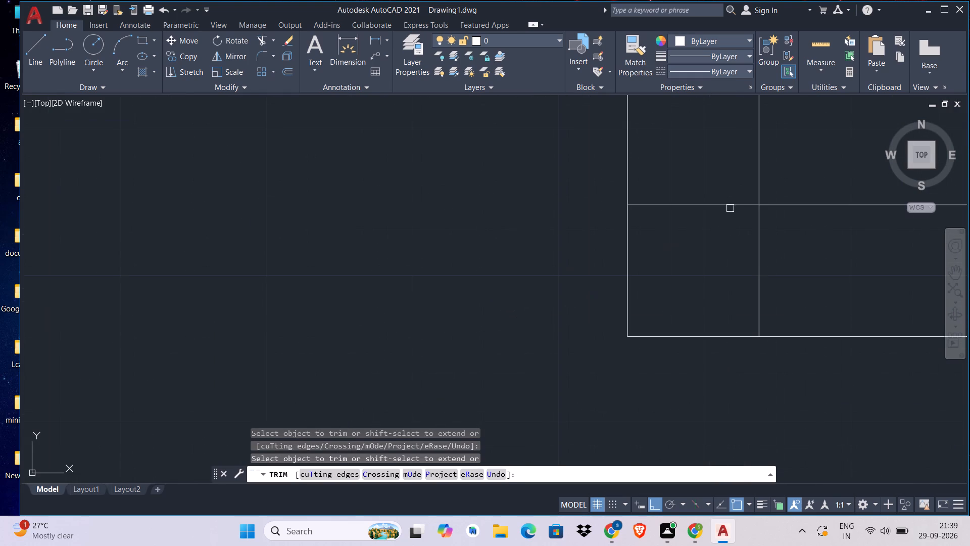
drag(698, 173, 721, 216)
click(789, 288)
scroll(786, 293, down, 7)
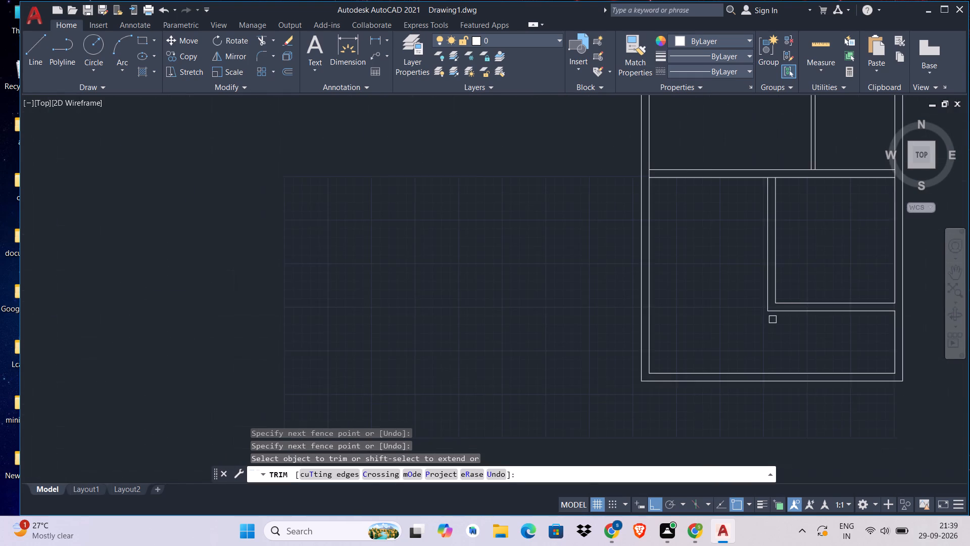
Trim the wall above the front rooms at its junctions with both outer walls and the two vertical partitions.
middle_drag(770, 323, 559, 386)
scroll(698, 244, up, 4)
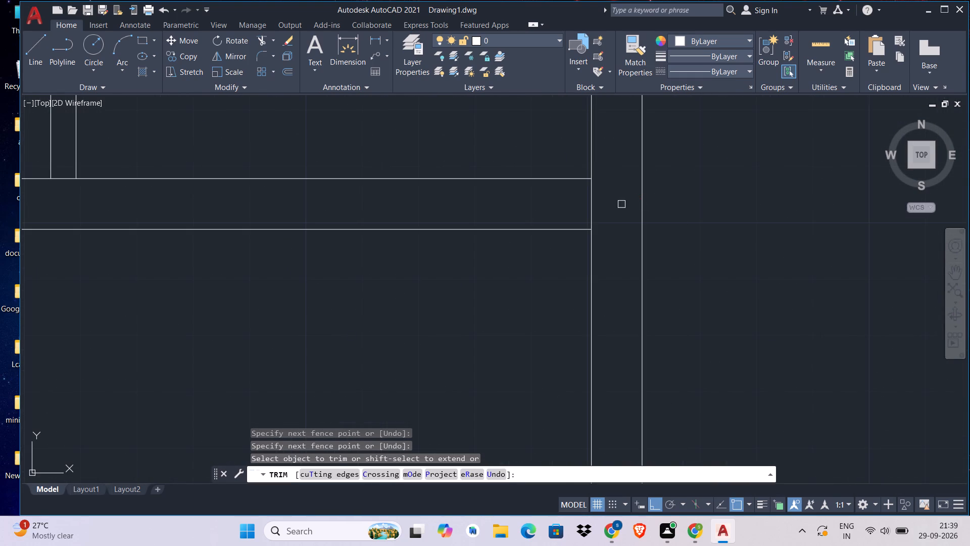
click(621, 204)
click(525, 202)
middle_drag(429, 229, 969, 305)
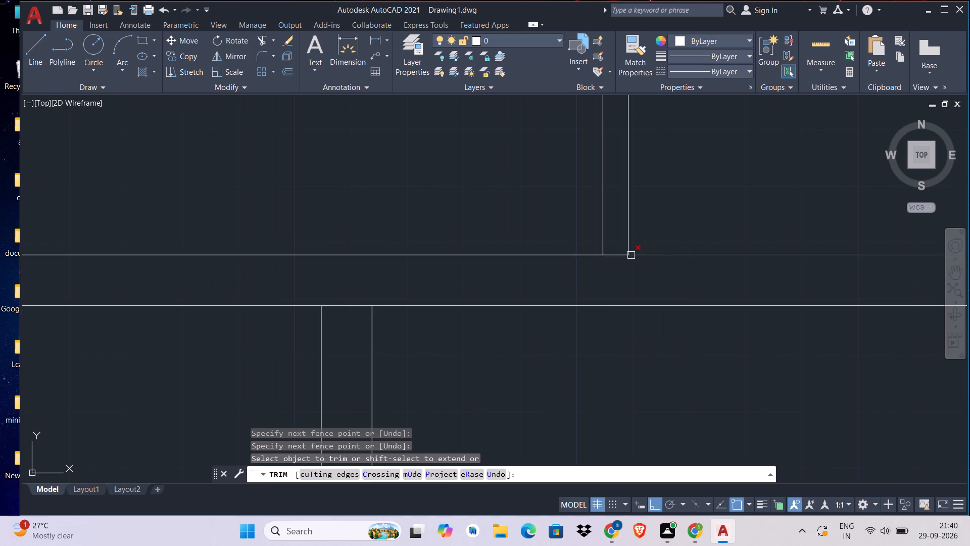
click(621, 252)
middle_drag(430, 279, 734, 232)
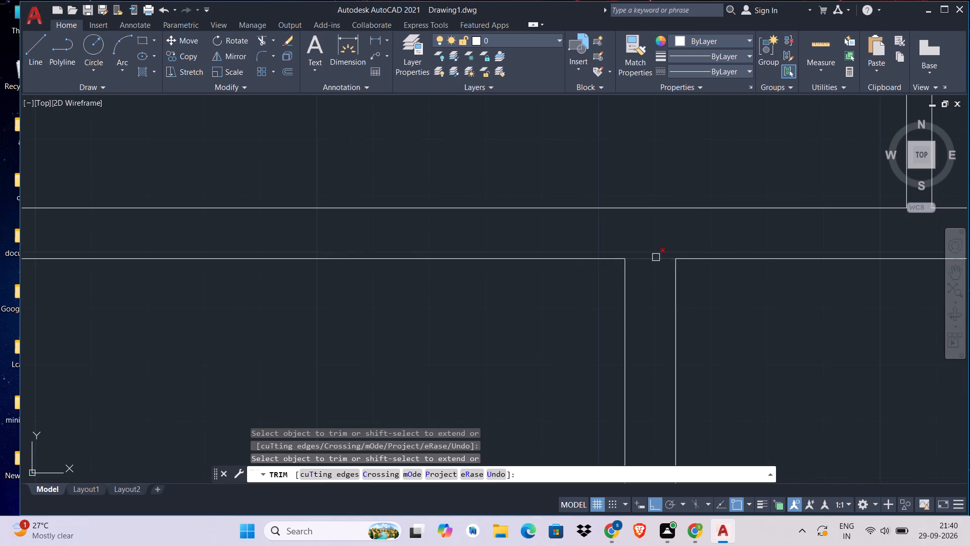
click(655, 257)
scroll(588, 279, down, 1)
middle_drag(588, 279, 953, 261)
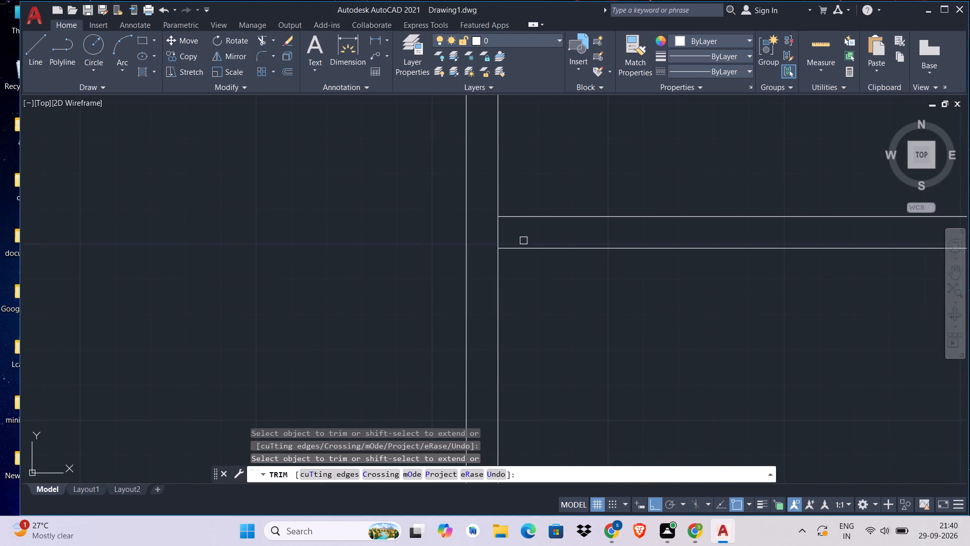
click(499, 239)
Trim the lower wall of the upper-left bedroom at its right corner and at the left outer wall's inner face.
middle_drag(600, 224, 552, 317)
scroll(552, 317, down, 4)
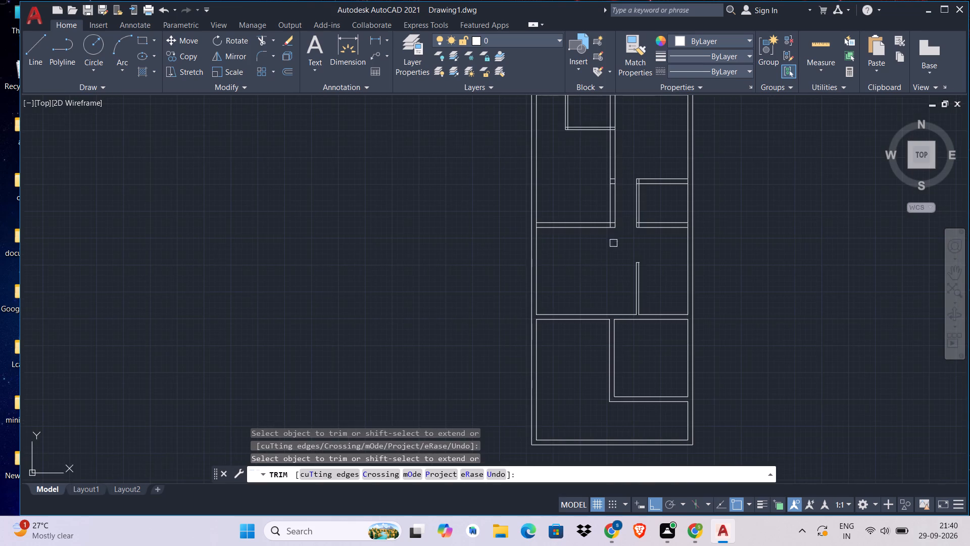
scroll(571, 222, up, 3)
scroll(742, 223, up, 3)
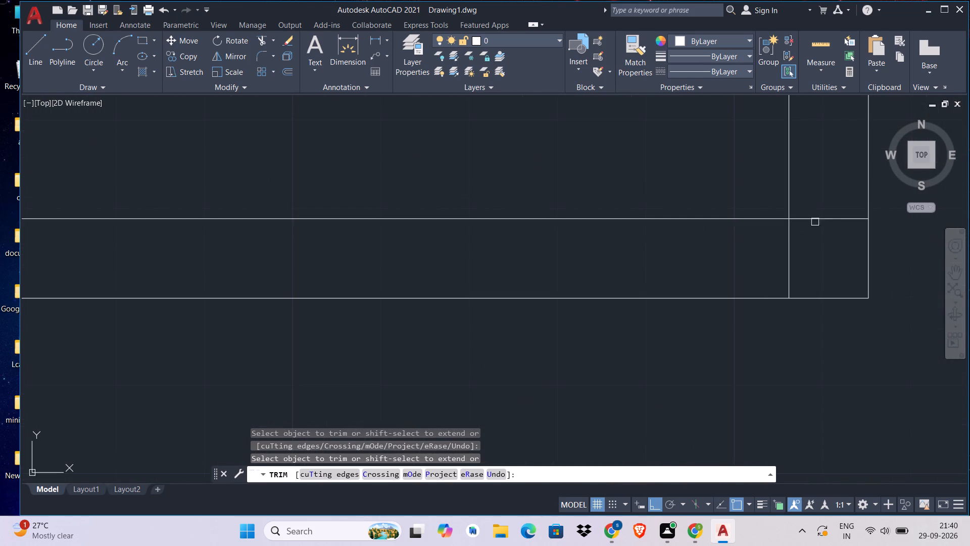
drag(832, 203, 832, 210)
click(700, 267)
middle_drag(500, 264, 969, 297)
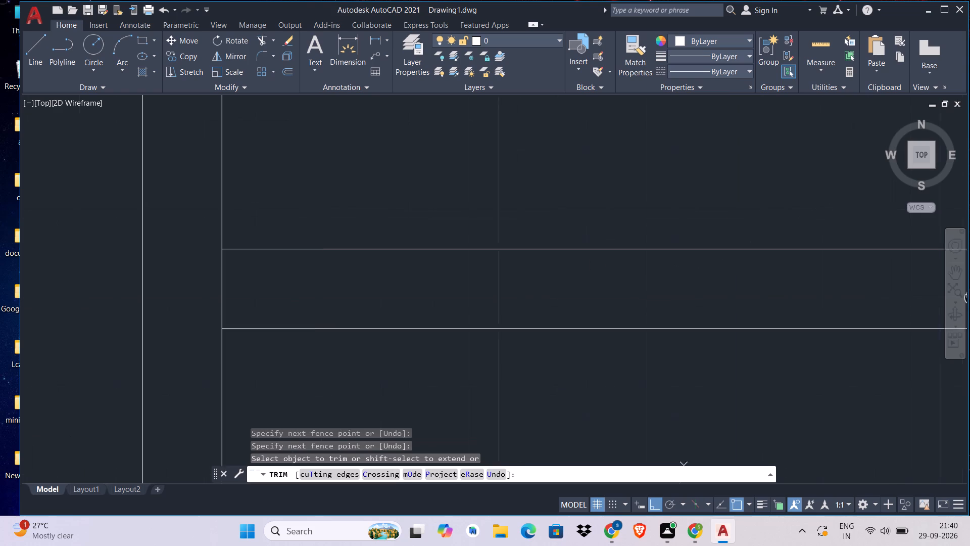
middle_drag(969, 297, 959, 293)
drag(496, 295, 293, 296)
scroll(461, 294, down, 5)
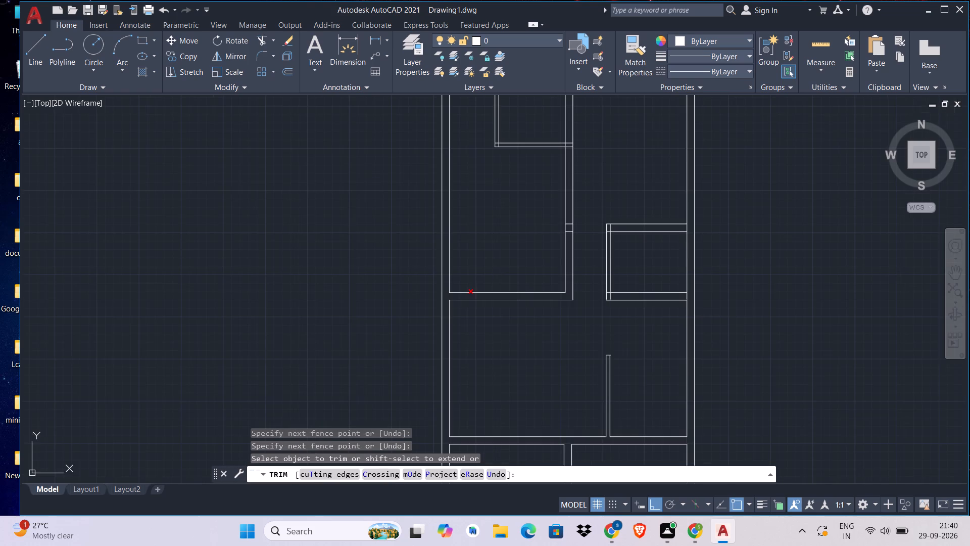
Trim the lower wall of the small right-side room at the outer wall junction and its left corner.
scroll(716, 283, up, 2)
click(639, 316)
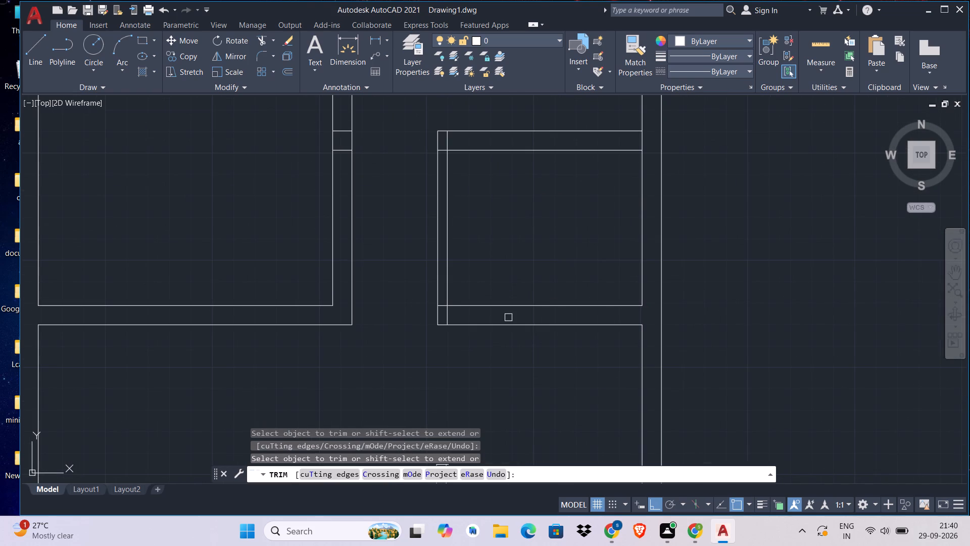
click(458, 317)
scroll(432, 316, up, 4)
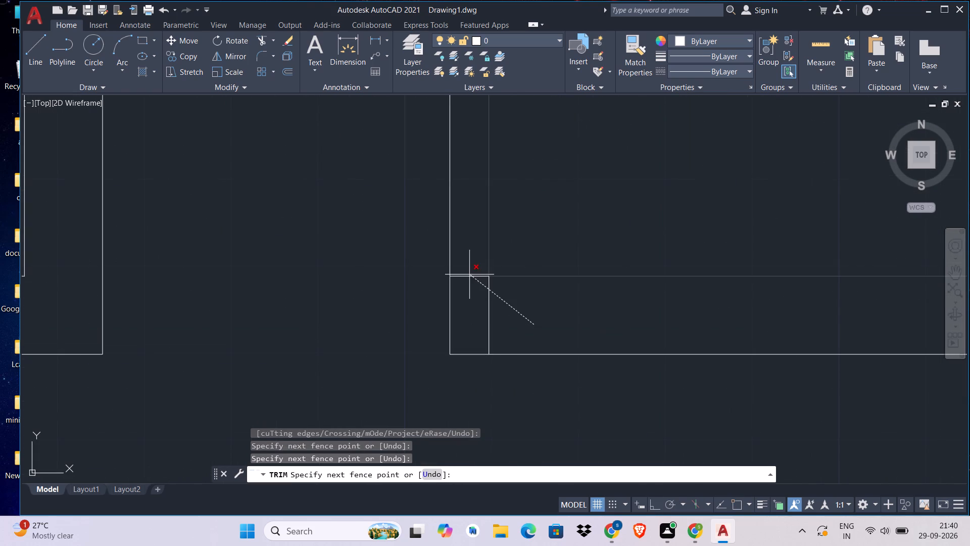
click(469, 275)
scroll(508, 309, down, 1)
scroll(508, 314, up, 1)
scroll(508, 314, down, 1)
middle_drag(563, 263, 528, 404)
scroll(528, 409, down, 4)
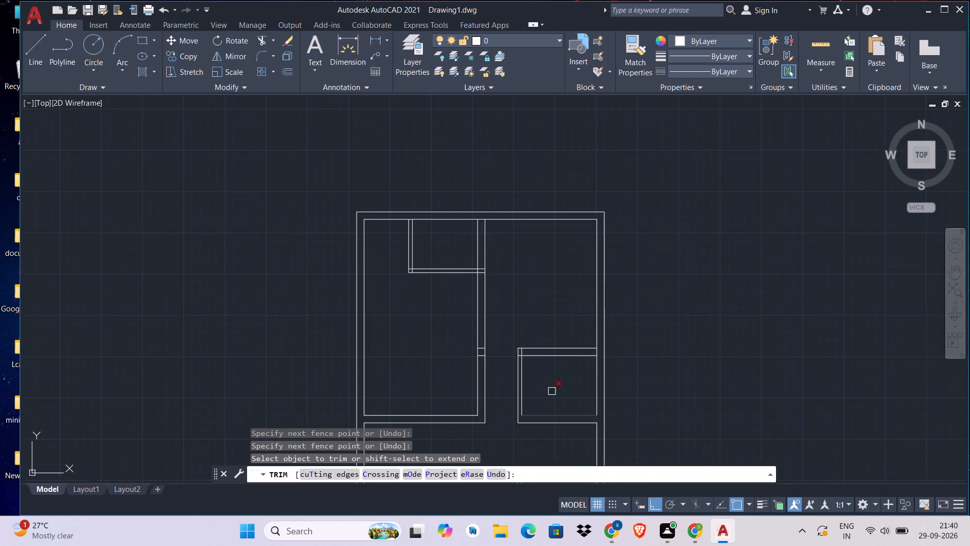
Trim the upper wall of the small right-side room at its left corner and the outer wall junction.
scroll(523, 355, up, 6)
click(506, 312)
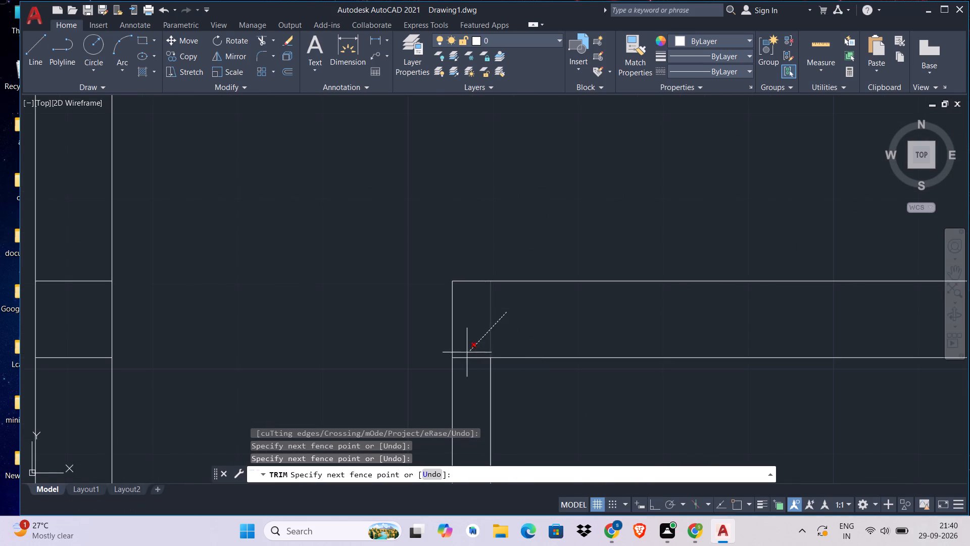
click(465, 361)
scroll(467, 361, down, 3)
scroll(677, 353, up, 4)
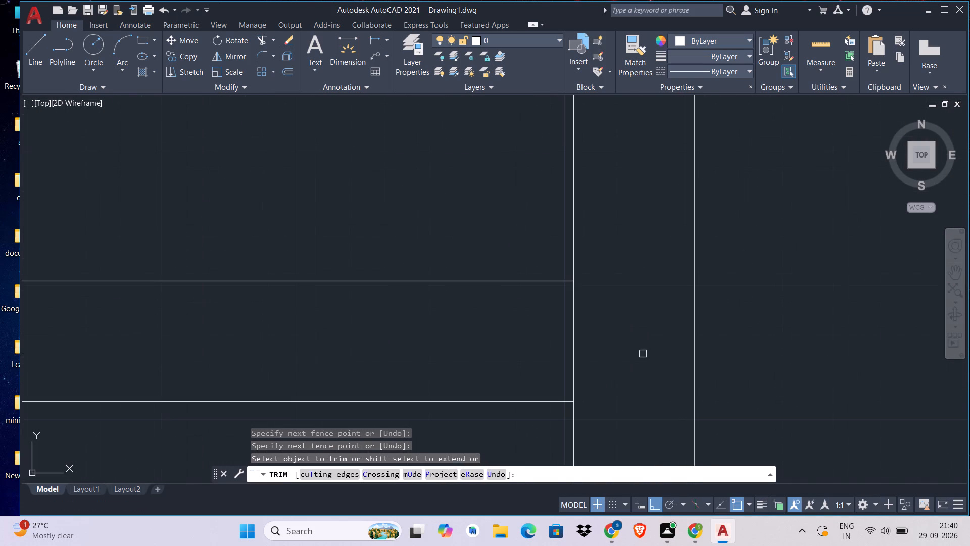
drag(642, 354, 632, 355)
click(485, 361)
scroll(563, 360, down, 6)
Trim away the two short horizontal lines crossing the central vertical wall beside the upper-left bedroom.
middle_drag(394, 353, 556, 259)
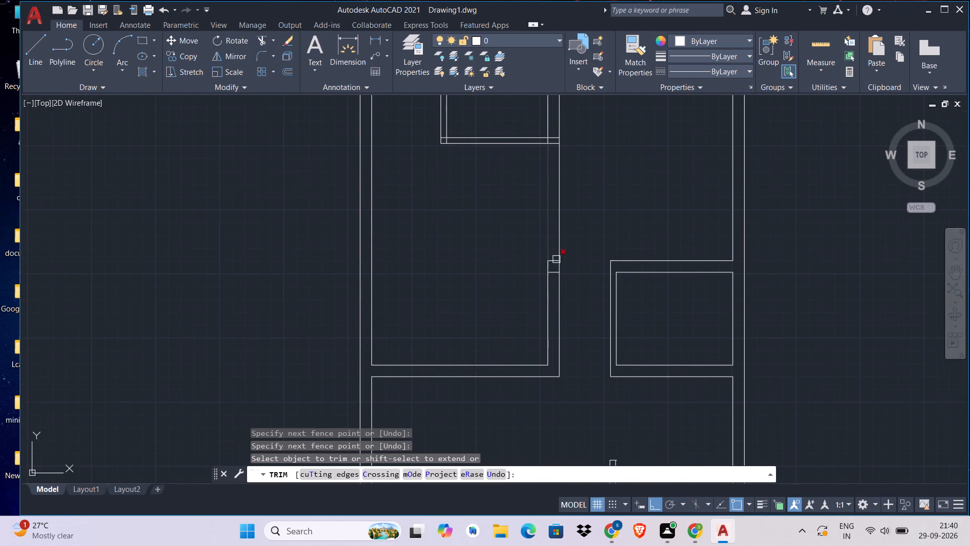
scroll(558, 276, up, 2)
click(537, 290)
middle_drag(544, 272, 533, 368)
click(533, 322)
Trim the top outer wall's inner line between the two faces of the central vertical wall.
scroll(536, 319, down, 5)
scroll(528, 240, up, 4)
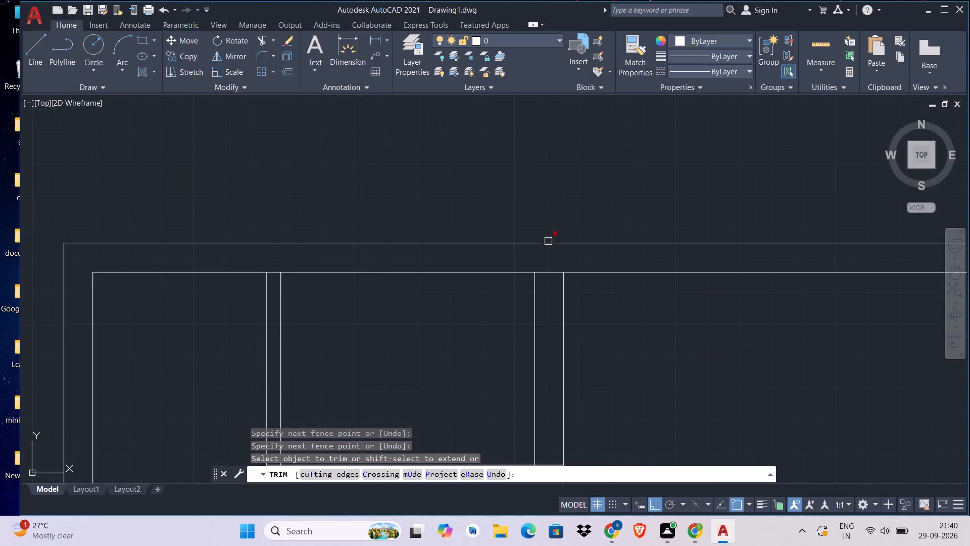
scroll(553, 248, down, 2)
scroll(562, 257, up, 3)
click(521, 255)
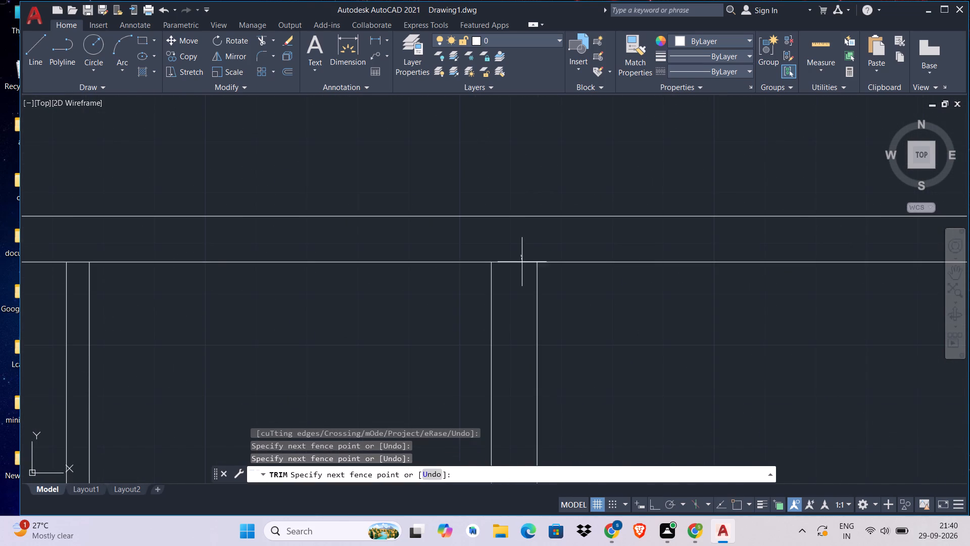
scroll(522, 281, down, 2)
middle_drag(521, 288, 521, 171)
click(518, 298)
Trim the lower wall of the bedroom's small upper room at the central wall junction and its lower-left corner.
scroll(513, 285, up, 3)
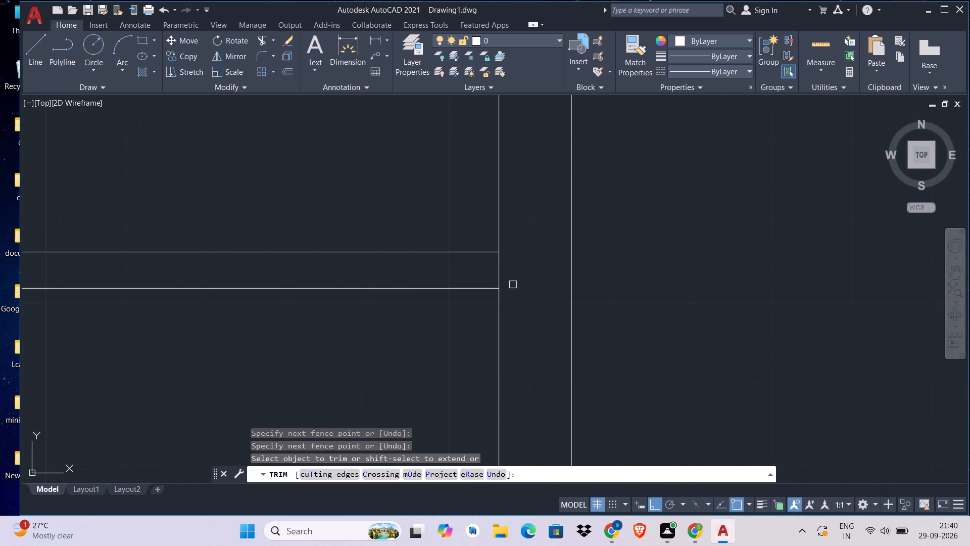
click(508, 283)
click(454, 271)
scroll(462, 281, down, 5)
scroll(350, 271, up, 4)
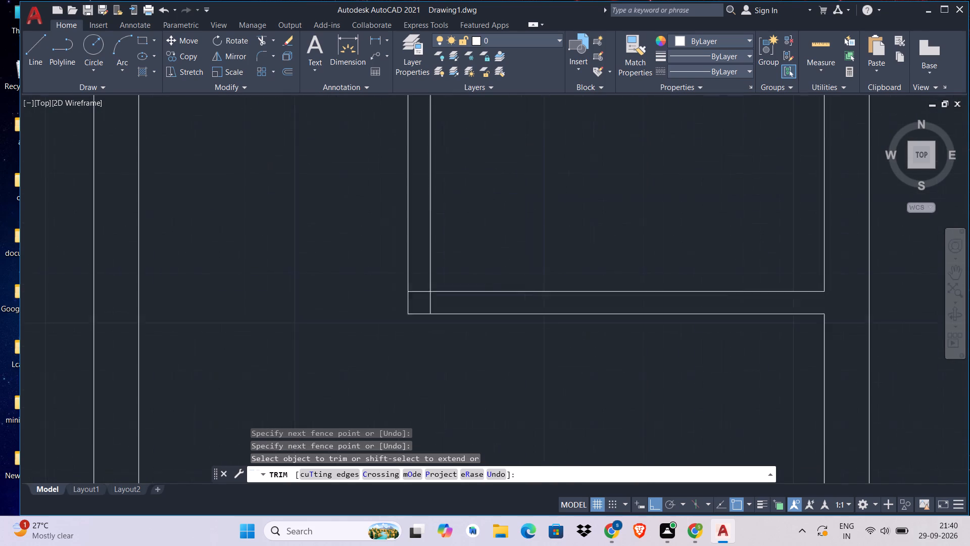
scroll(350, 271, up, 1)
click(514, 311)
click(554, 356)
scroll(567, 369, down, 5)
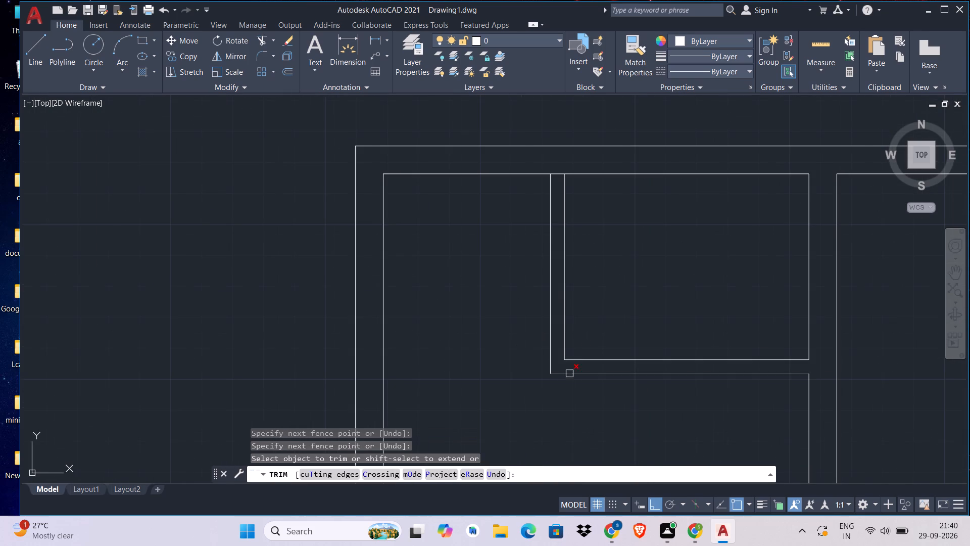
Trim the top outer wall's inner line between the faces of the small upper room's left partition.
scroll(553, 163, up, 1)
click(557, 177)
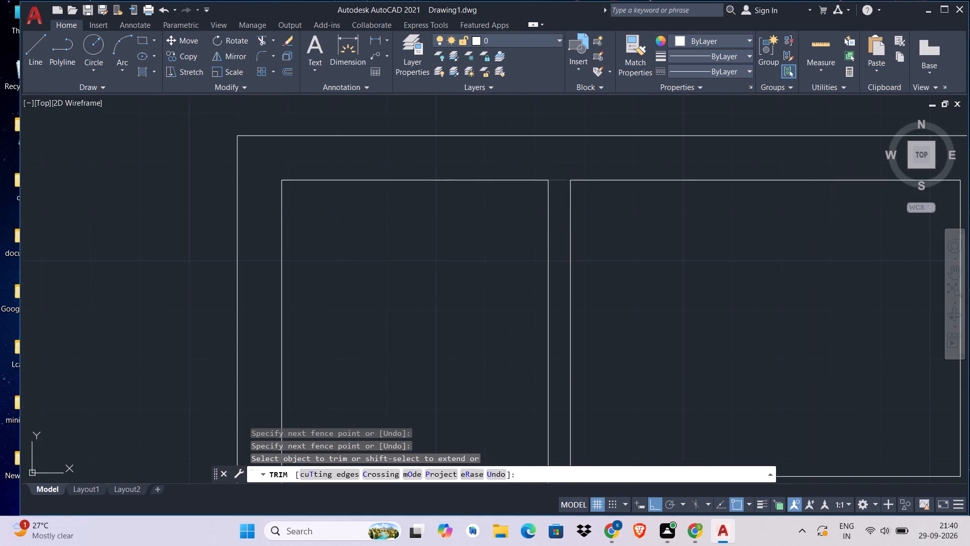
scroll(547, 246, down, 4)
middle_drag(638, 267, 449, 187)
scroll(448, 187, down, 1)
scroll(547, 277, down, 2)
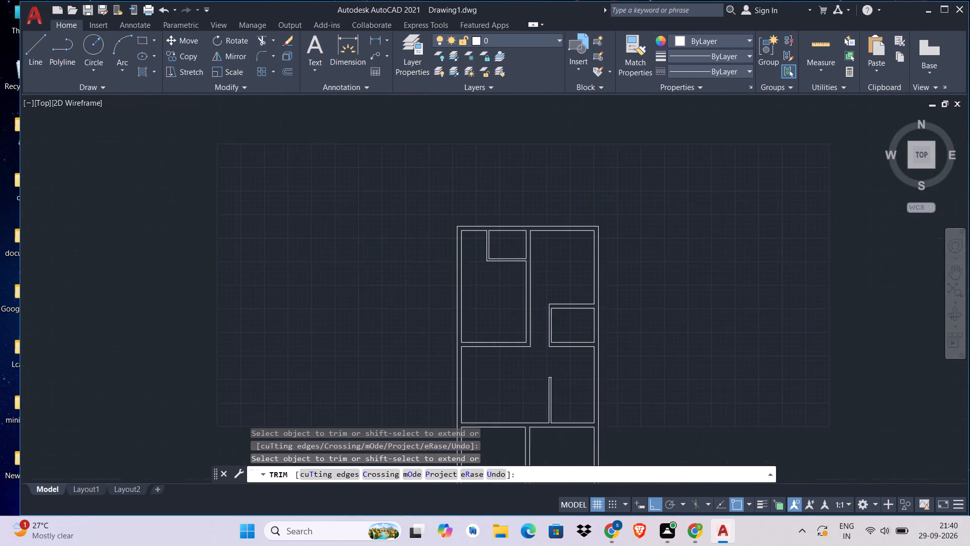
middle_drag(547, 277, 563, 192)
middle_drag(595, 300, 617, 214)
key(Escape)
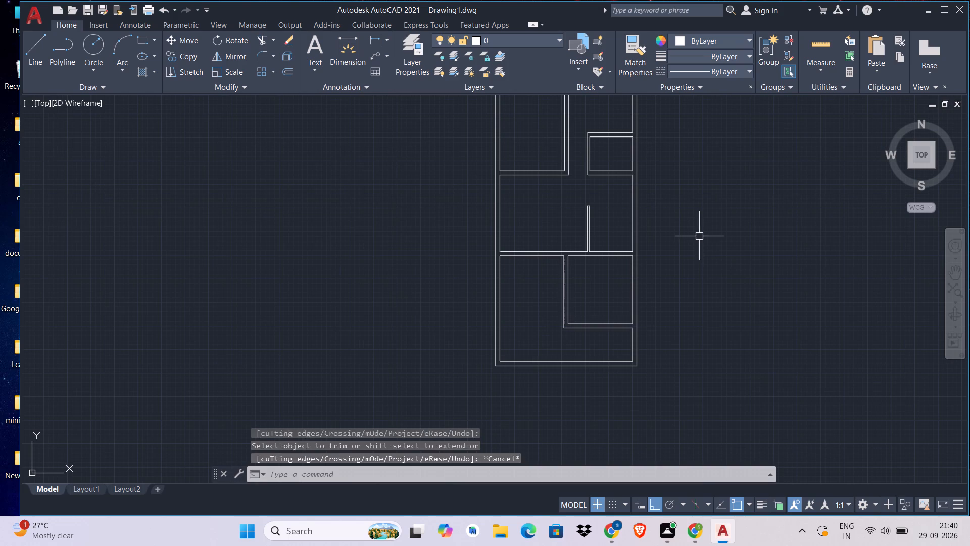
key(Escape)
key(Escape)
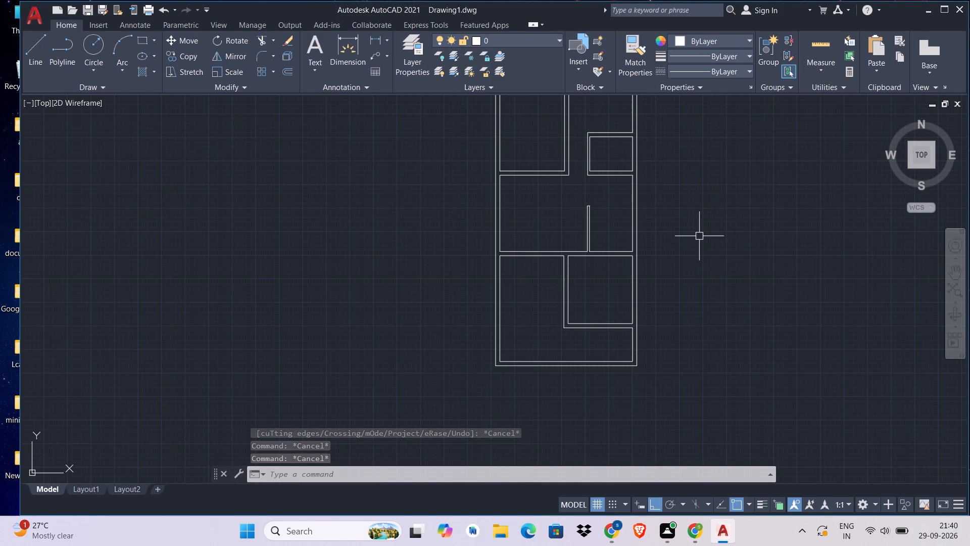
key(Escape)
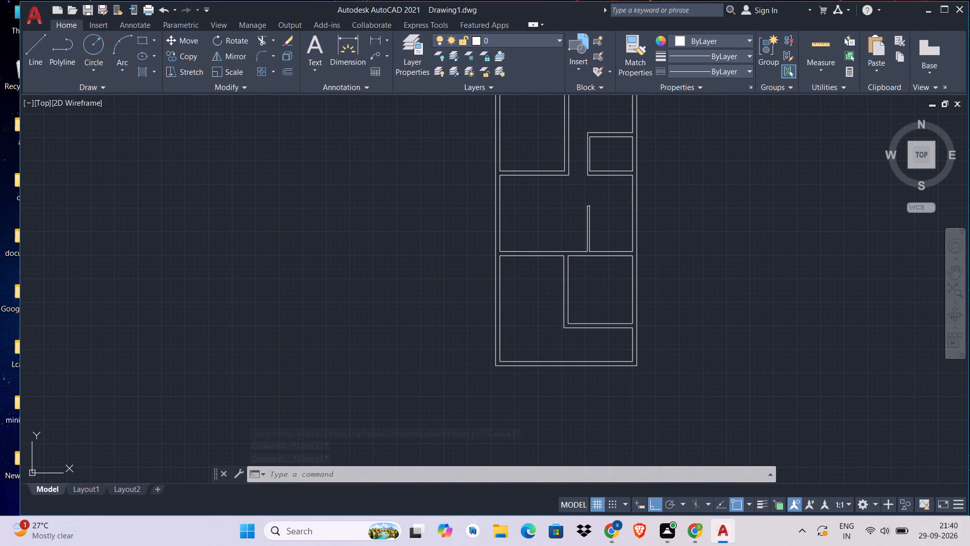
Regenerate the model.
key(t)
key(Escape)
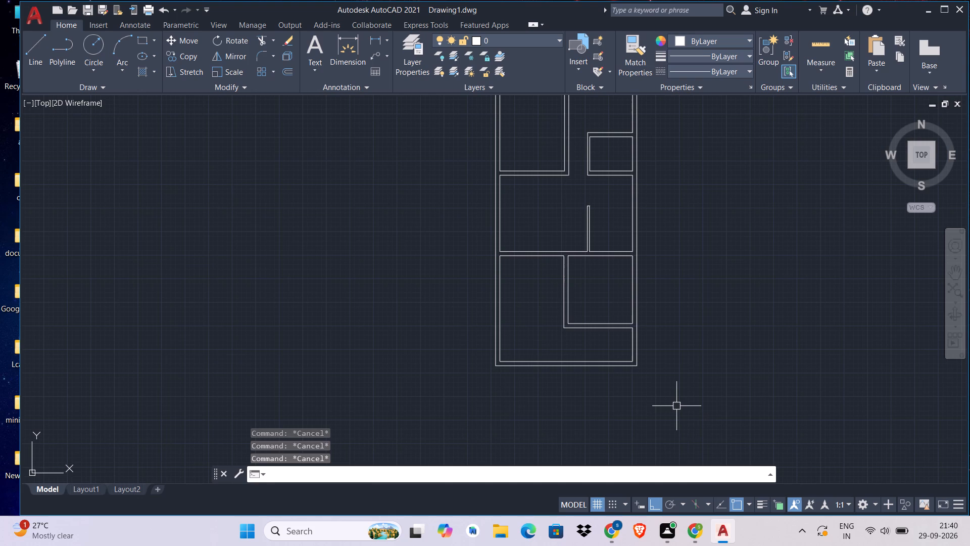
text(RE)
key(space)
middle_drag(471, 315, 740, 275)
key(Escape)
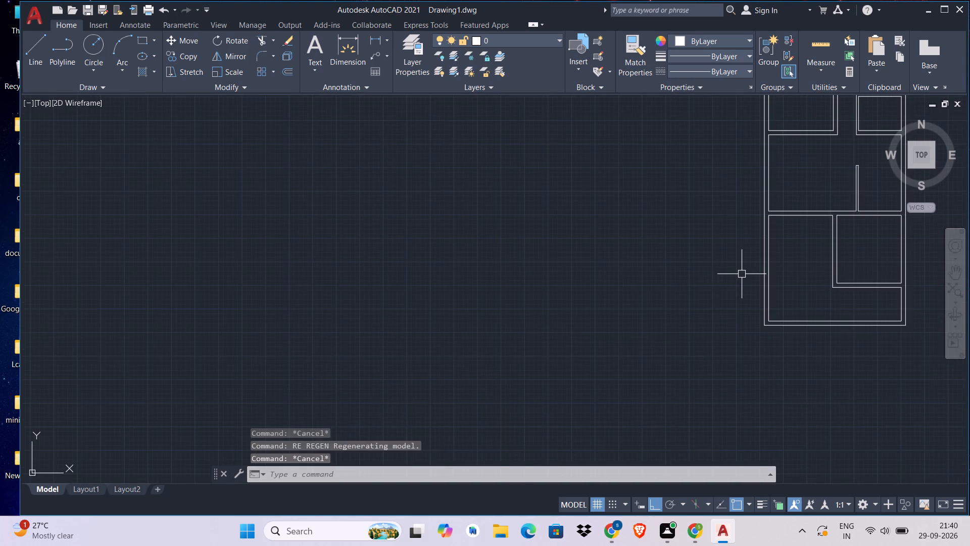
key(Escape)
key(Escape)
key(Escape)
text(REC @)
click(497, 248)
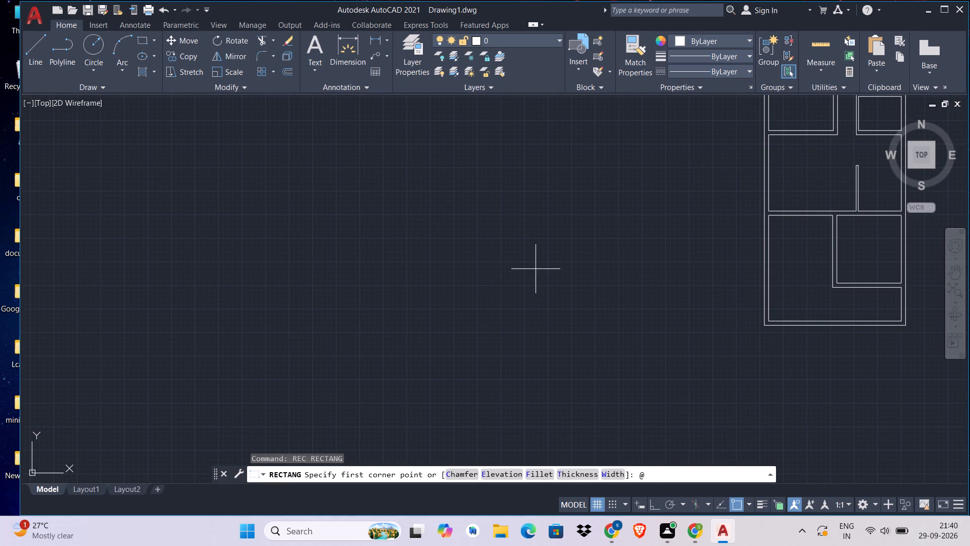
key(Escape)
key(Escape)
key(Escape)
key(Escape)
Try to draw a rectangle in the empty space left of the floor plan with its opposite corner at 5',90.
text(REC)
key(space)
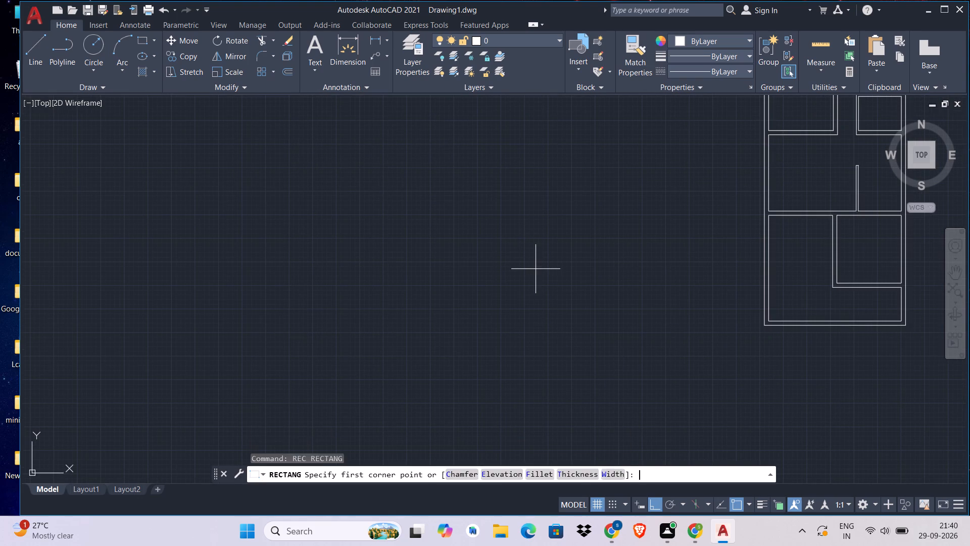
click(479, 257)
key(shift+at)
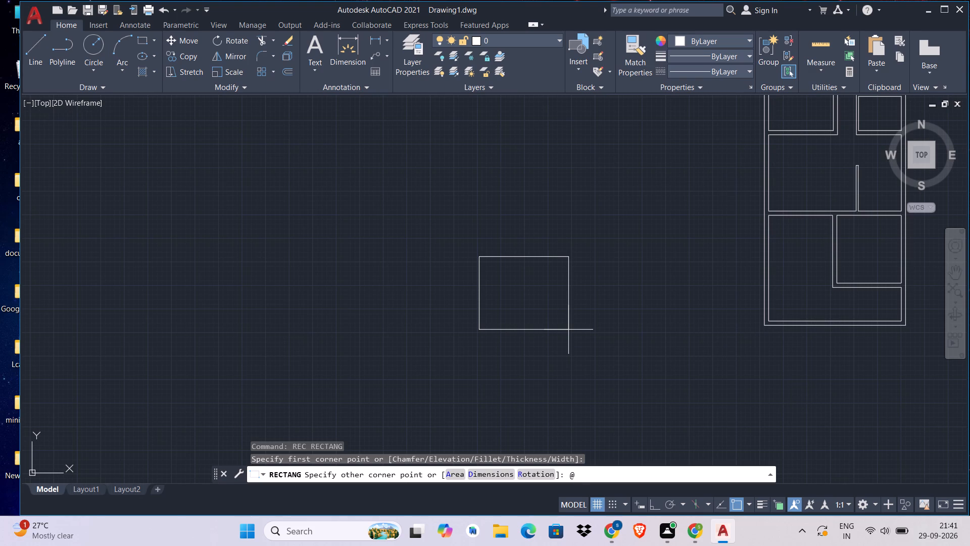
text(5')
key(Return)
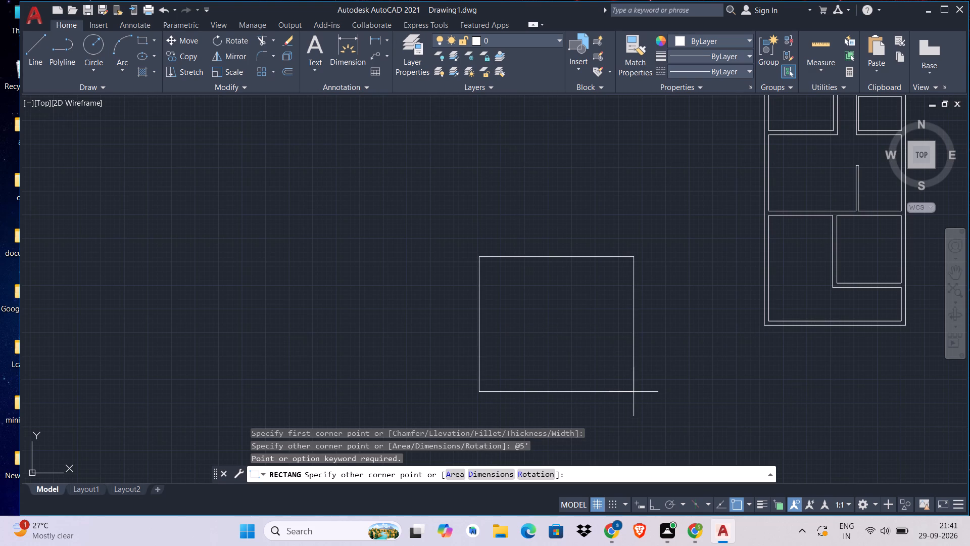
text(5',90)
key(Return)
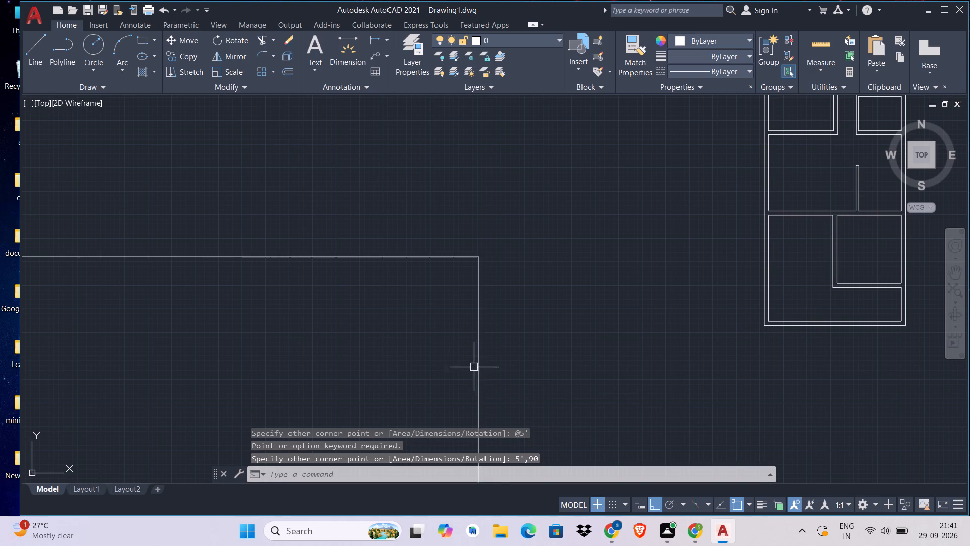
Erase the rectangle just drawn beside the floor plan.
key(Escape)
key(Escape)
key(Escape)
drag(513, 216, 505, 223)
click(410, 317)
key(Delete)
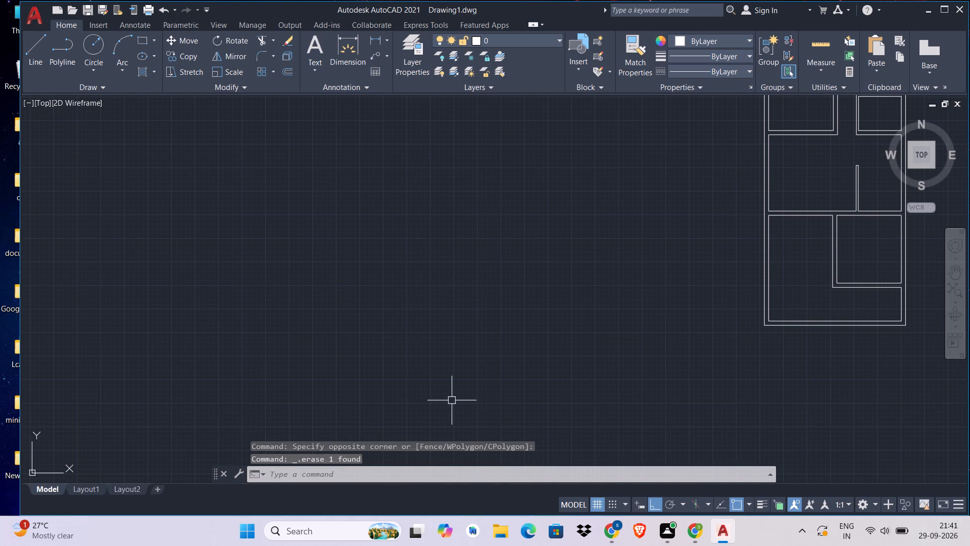
Draw a rectangle 5' long and 9" high in the empty space beside the floor plan.
key(r)
key(e)
text(C)
key(space)
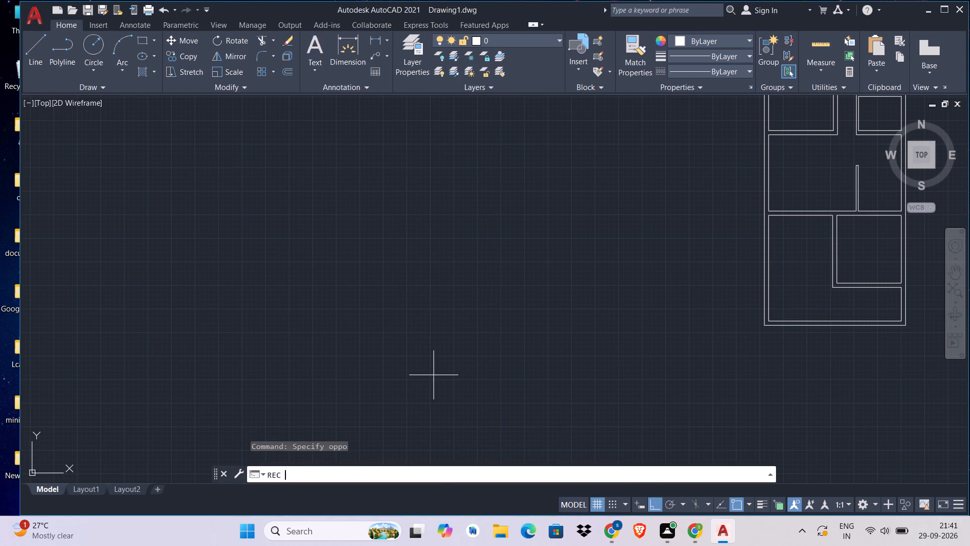
click(395, 217)
key(shift+at)
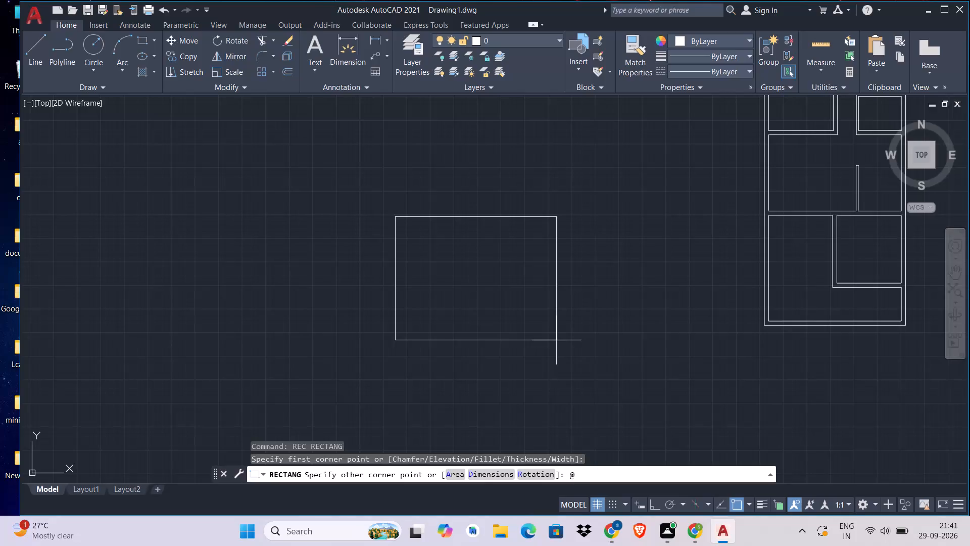
key(5)
key(apostrophe)
text(,9)
key(Return)
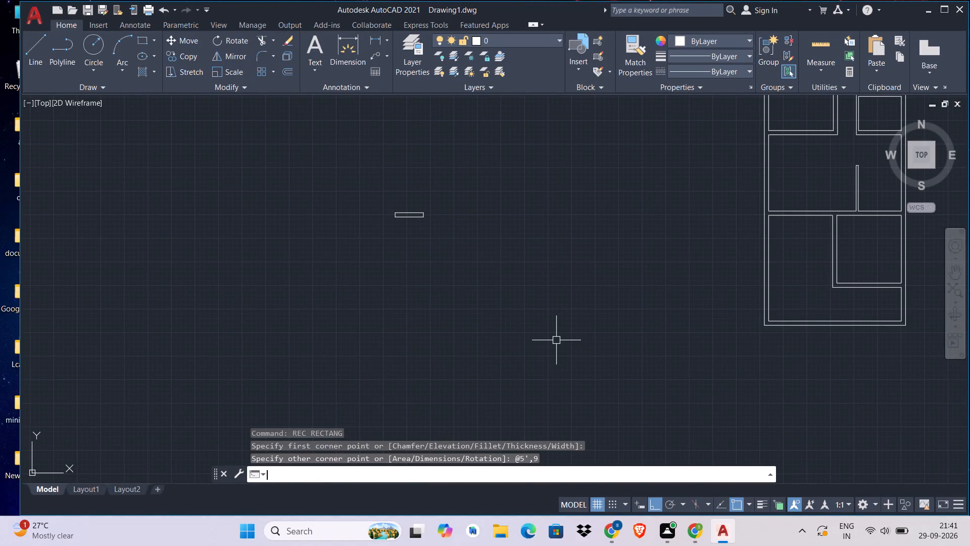
scroll(434, 207, up, 4)
scroll(279, 224, up, 1)
middle_drag(279, 224, 492, 260)
scroll(492, 260, up, 2)
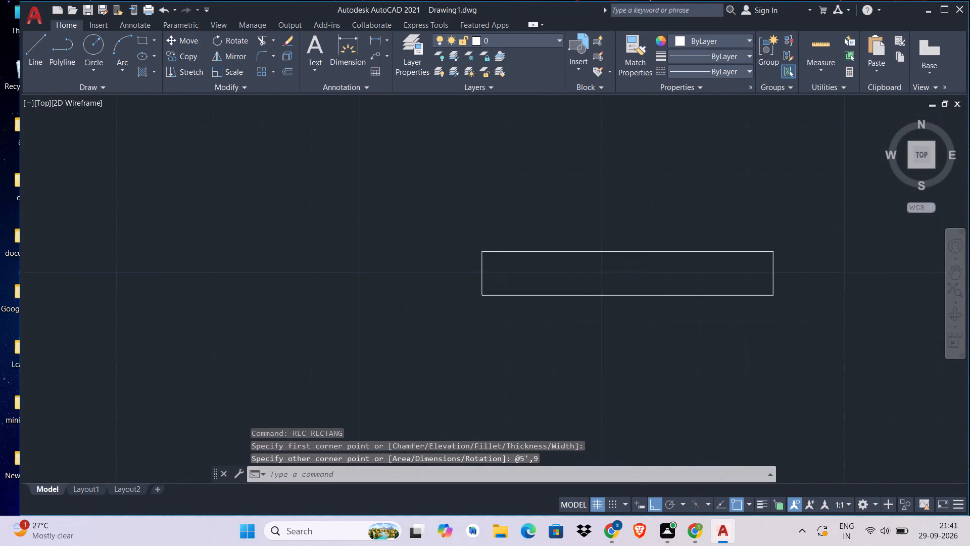
Draw a horizontal line through the rectangle, joining the midpoints of its two short sides.
middle_drag(736, 277, 497, 291)
key(l)
key(space)
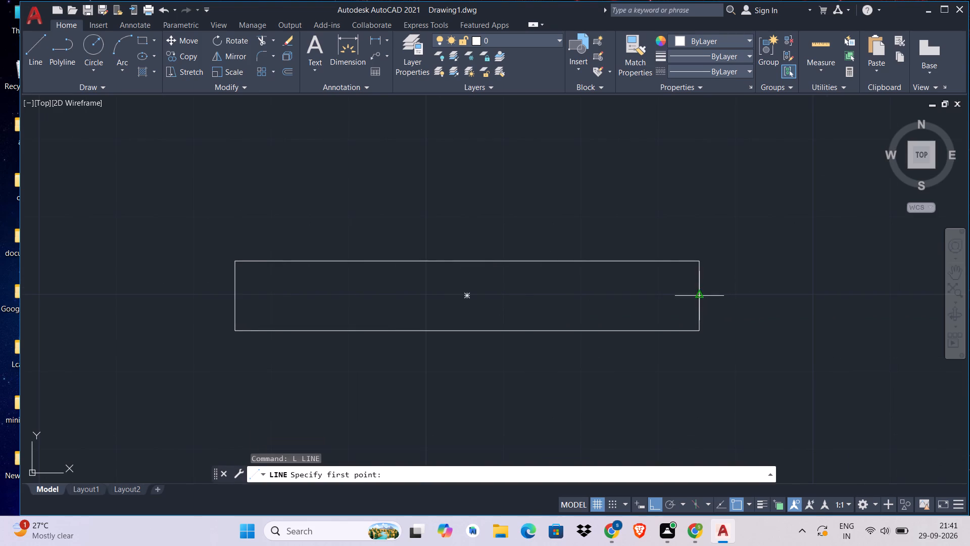
click(701, 297)
click(231, 295)
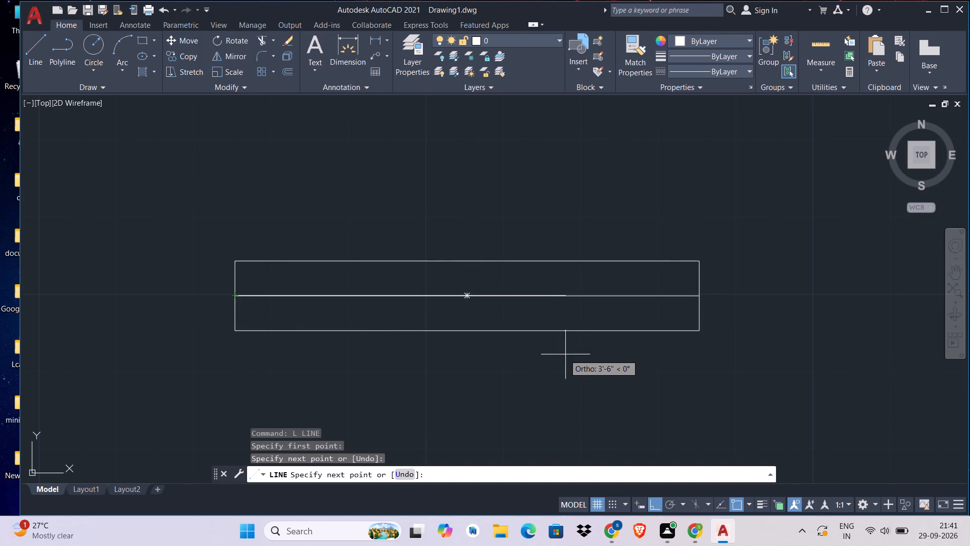
key(Escape)
Offset the rectangle's centre line by 1" both upward and downward.
key(o)
key(space)
text(1)
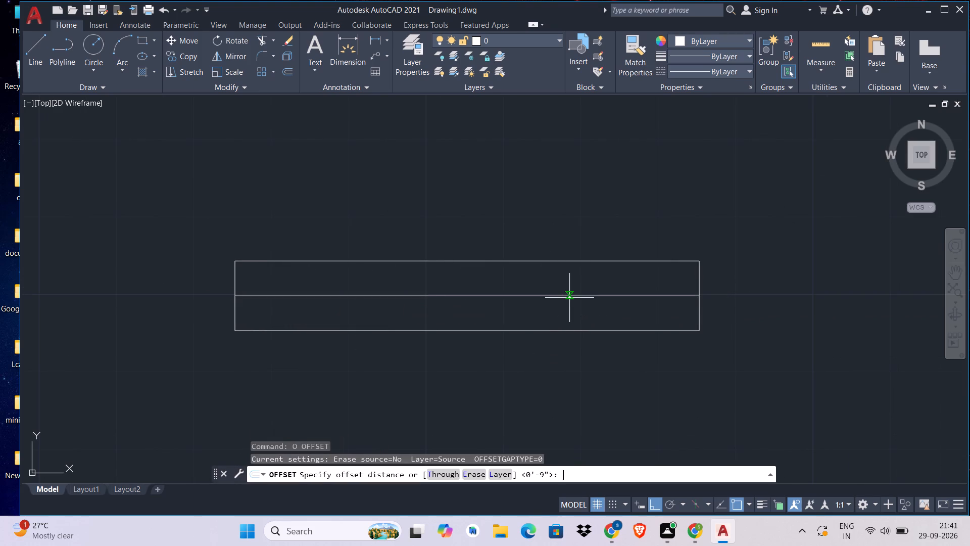
key(space)
click(587, 295)
click(587, 282)
click(588, 299)
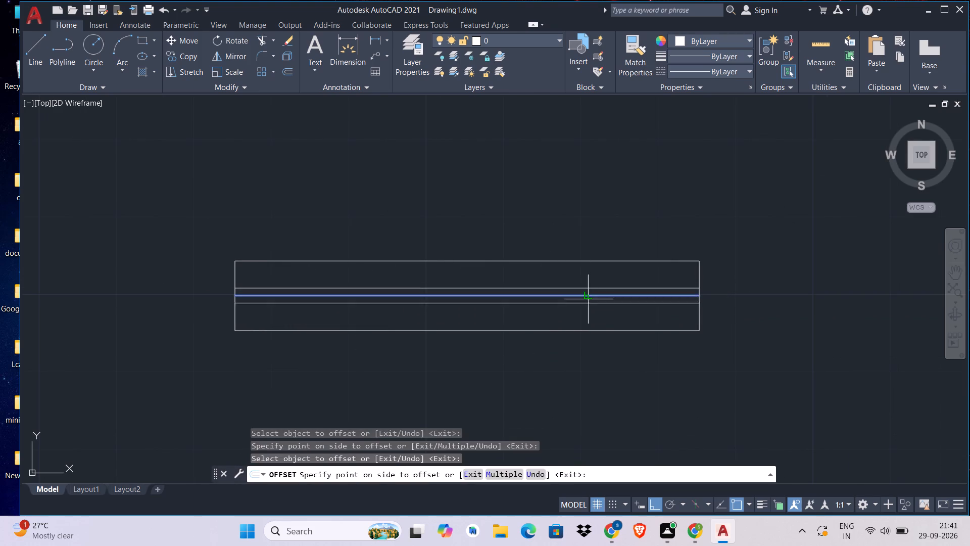
click(583, 332)
scroll(584, 296, up, 2)
key(Escape)
Erase the original centre line, keeping the two offset lines.
click(610, 292)
click(587, 303)
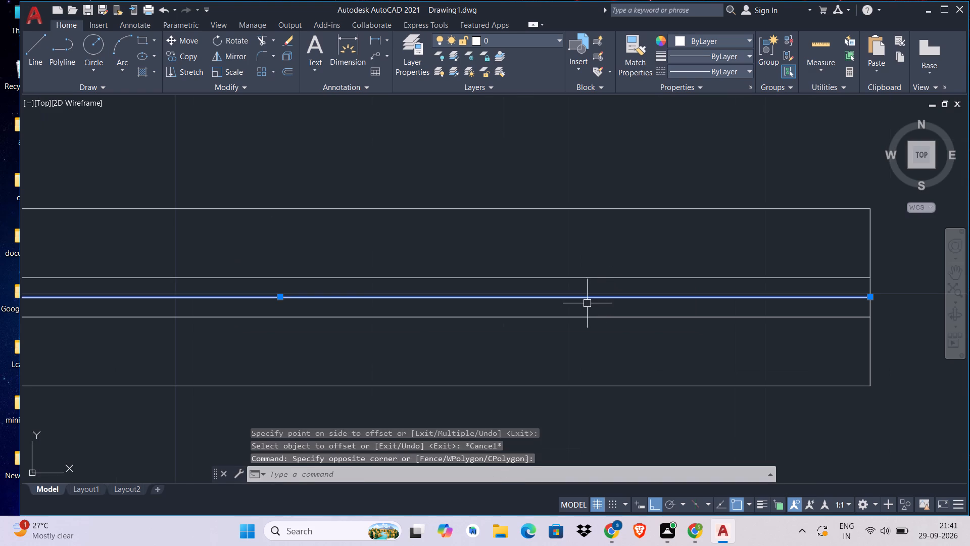
key(Delete)
Copy the whole window symbol horizontally to the right, leaving a gap between it and the original.
scroll(594, 304, down, 5)
click(695, 258)
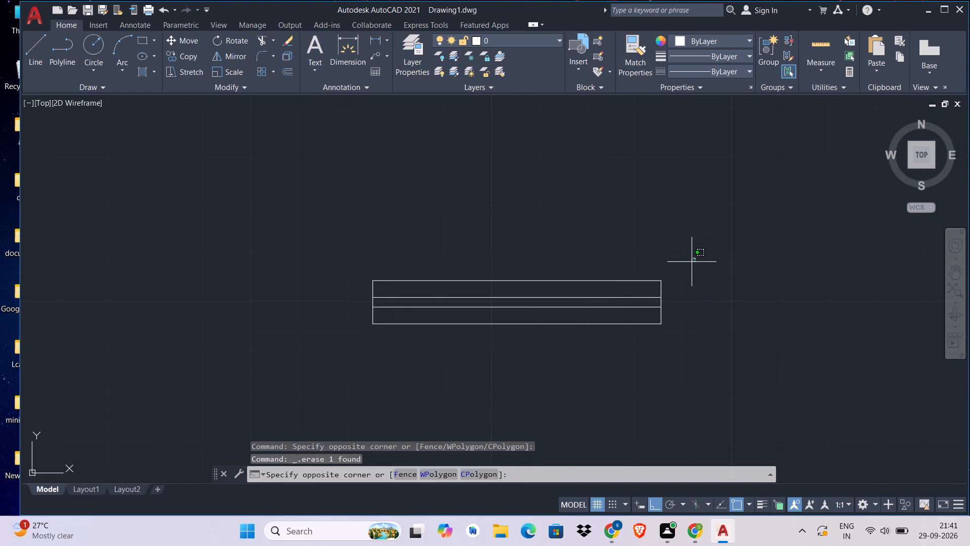
click(231, 369)
key(c)
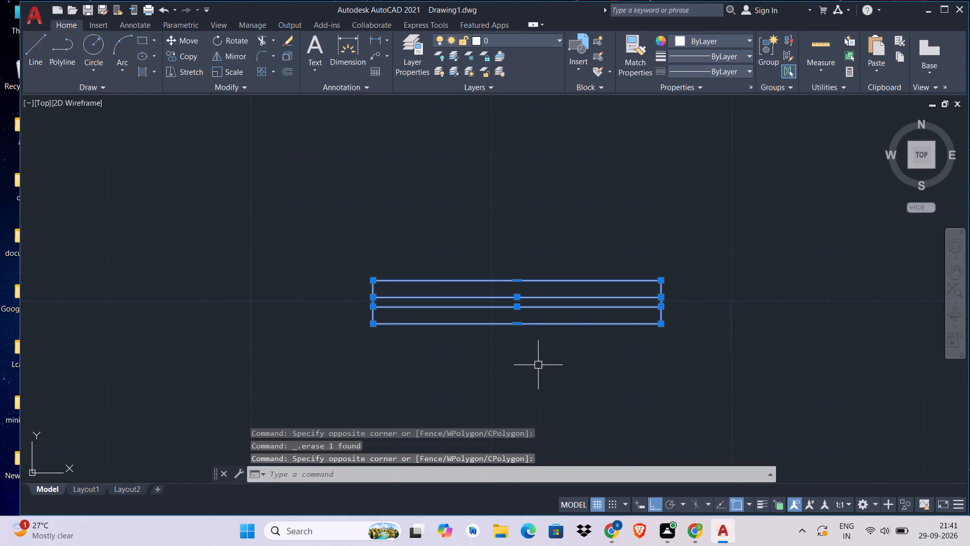
text(O)
key(space)
click(369, 338)
middle_drag(629, 338, 114, 340)
click(442, 337)
key(Escape)
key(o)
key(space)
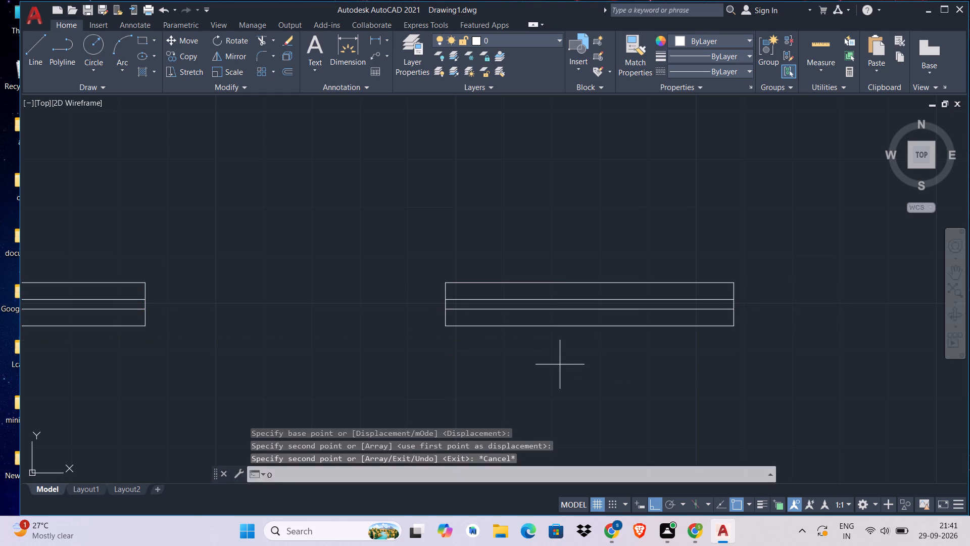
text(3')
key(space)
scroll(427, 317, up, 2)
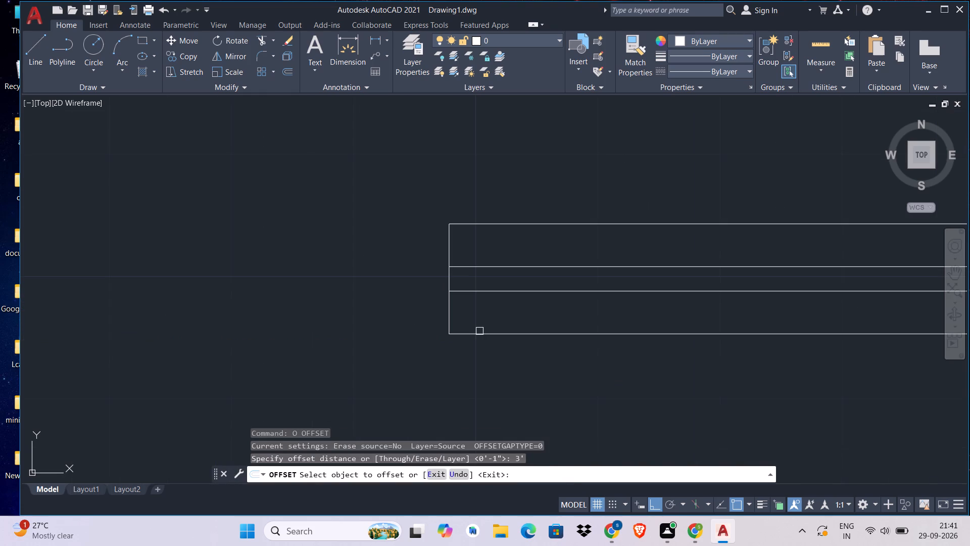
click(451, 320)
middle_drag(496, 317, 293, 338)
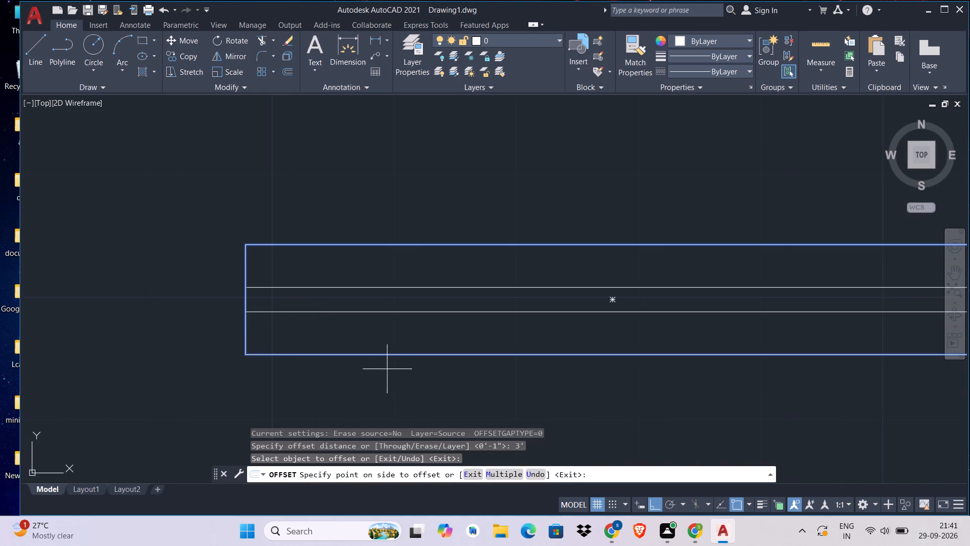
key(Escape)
Explode the copied window's outer rectangle into separate lines.
text(X)
key(space)
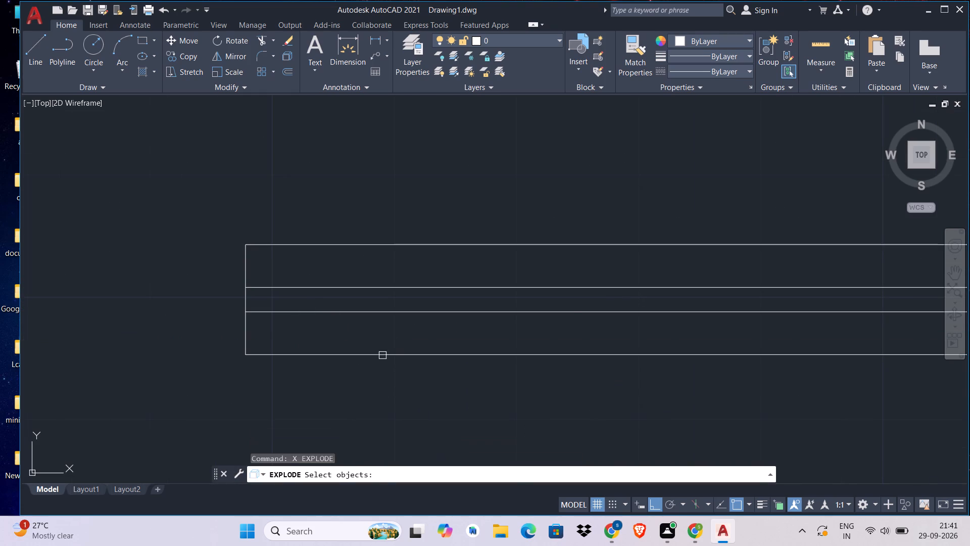
click(382, 353)
key(Return)
middle_drag(332, 345, 393, 373)
key(Escape)
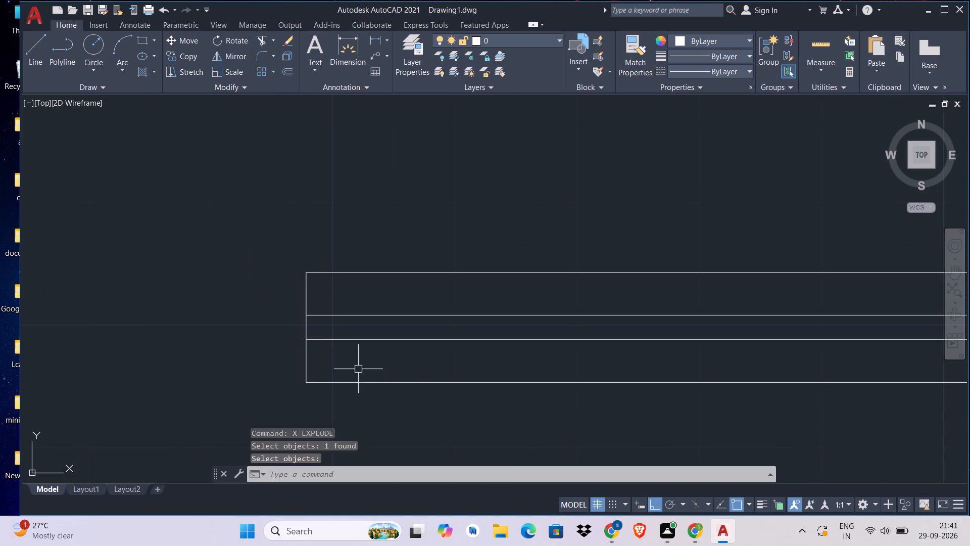
click(326, 369)
click(290, 366)
key(Escape)
Offset the copied window's left edge 3' to the right.
key(o)
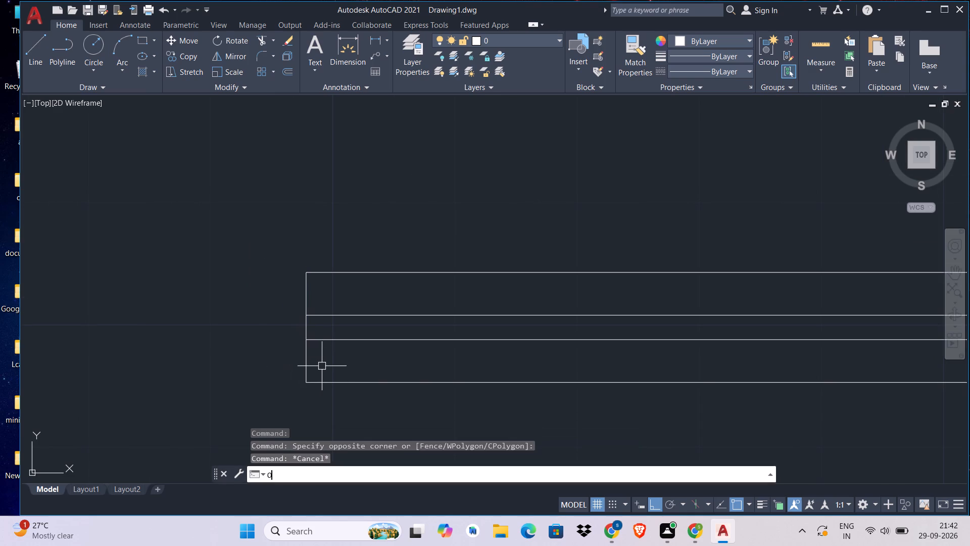
key(space)
text(3')
key(space)
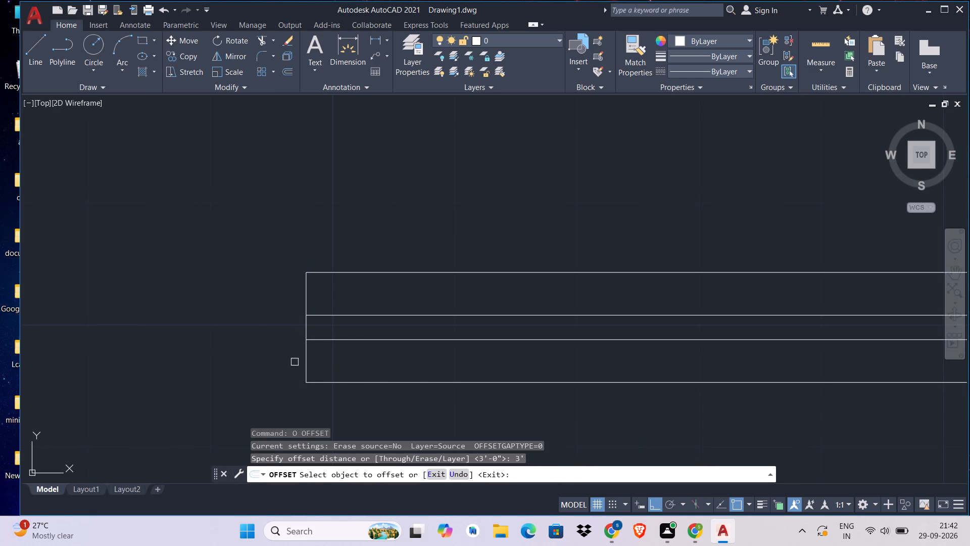
click(305, 368)
scroll(444, 368, down, 2)
click(525, 365)
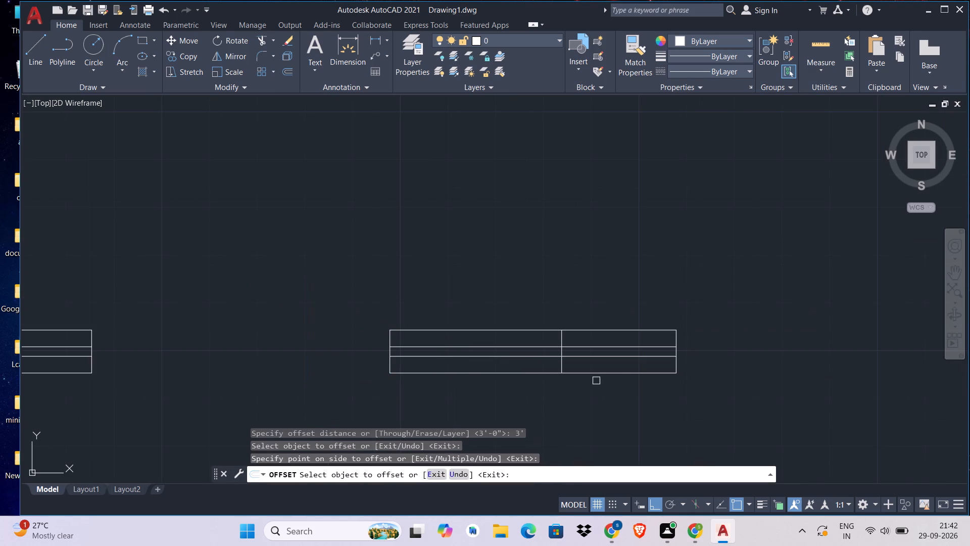
key(Escape)
Trim away everything right of the 3' offset line to shorten the copied window, including its old right edge.
key(t)
text(R)
key(space)
drag(606, 275, 606, 281)
drag(572, 397, 580, 400)
click(678, 356)
scroll(644, 376, down, 1)
scroll(644, 376, up, 1)
scroll(647, 376, down, 2)
middle_drag(644, 358, 645, 336)
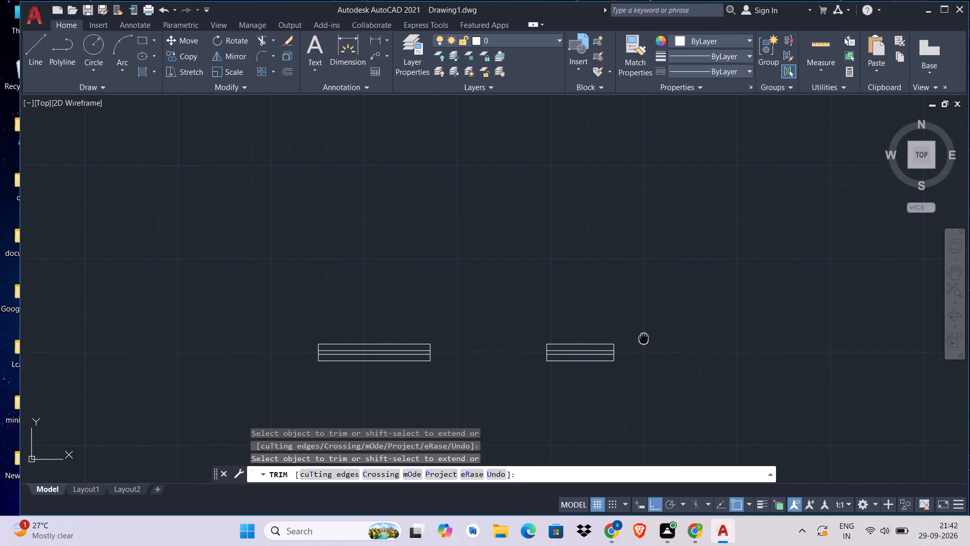
middle_drag(645, 336, 654, 316)
key(Escape)
Join the lines of the 3' window into a closed outline.
text(J)
key(space)
drag(652, 295, 634, 304)
click(462, 357)
key(Return)
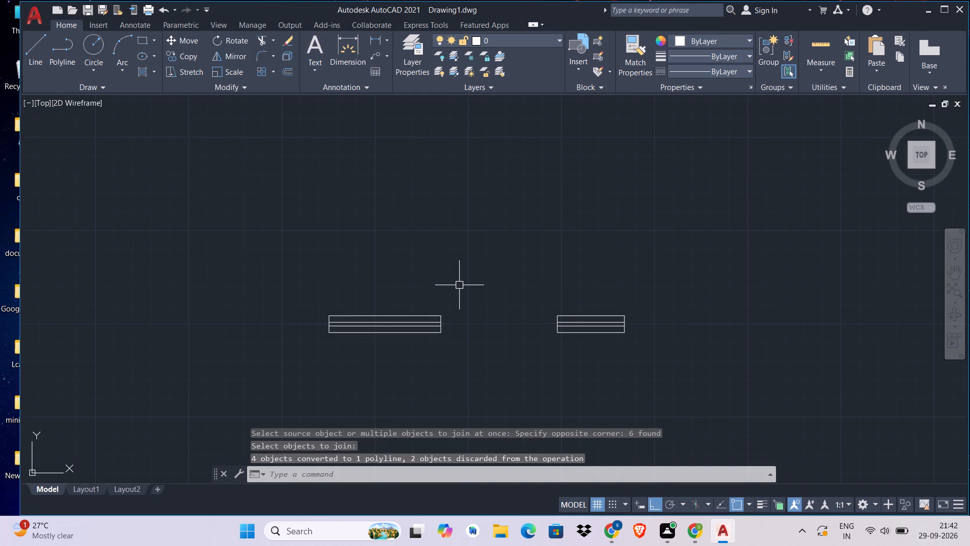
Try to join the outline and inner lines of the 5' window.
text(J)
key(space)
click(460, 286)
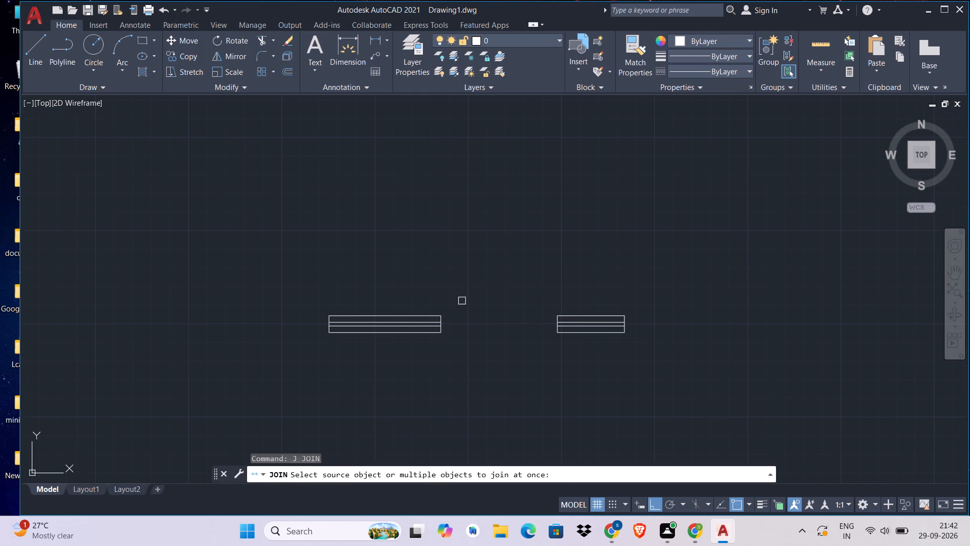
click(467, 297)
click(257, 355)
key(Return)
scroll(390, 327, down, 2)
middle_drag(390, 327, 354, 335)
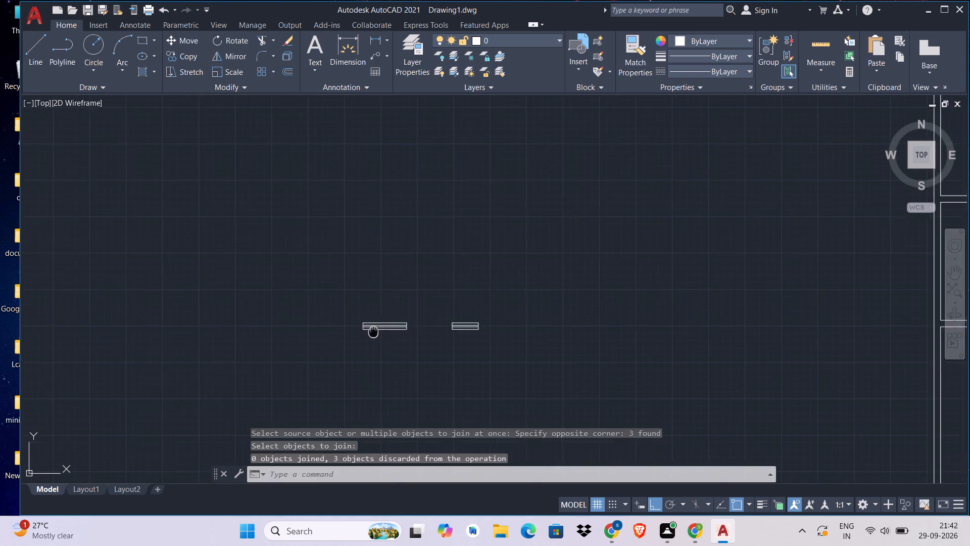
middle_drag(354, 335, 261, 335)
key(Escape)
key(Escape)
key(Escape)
Copy the 5' window by its lower-left corner, with Ortho off, into the wall above the lower-left room, near that wall's left end.
scroll(271, 329, up, 2)
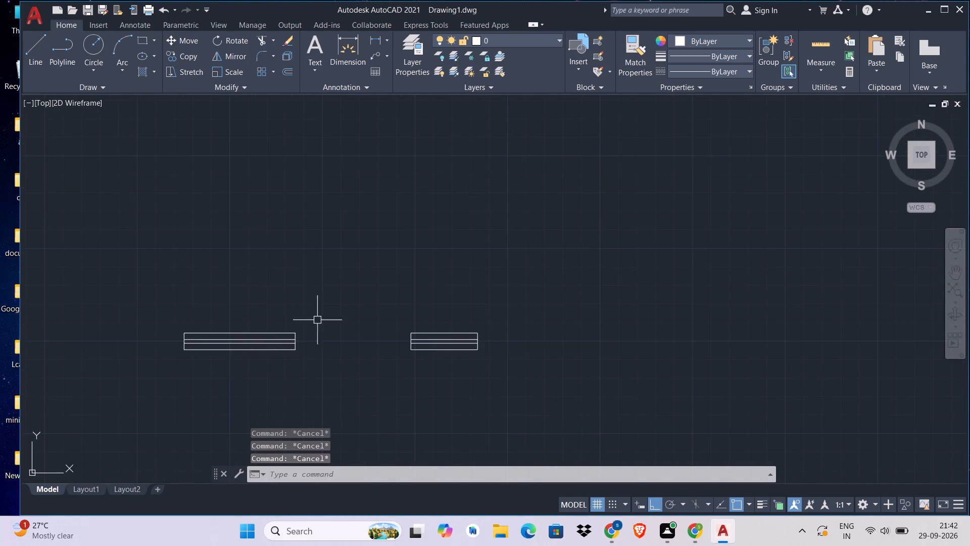
drag(333, 315, 312, 323)
click(146, 362)
text(CO)
key(space)
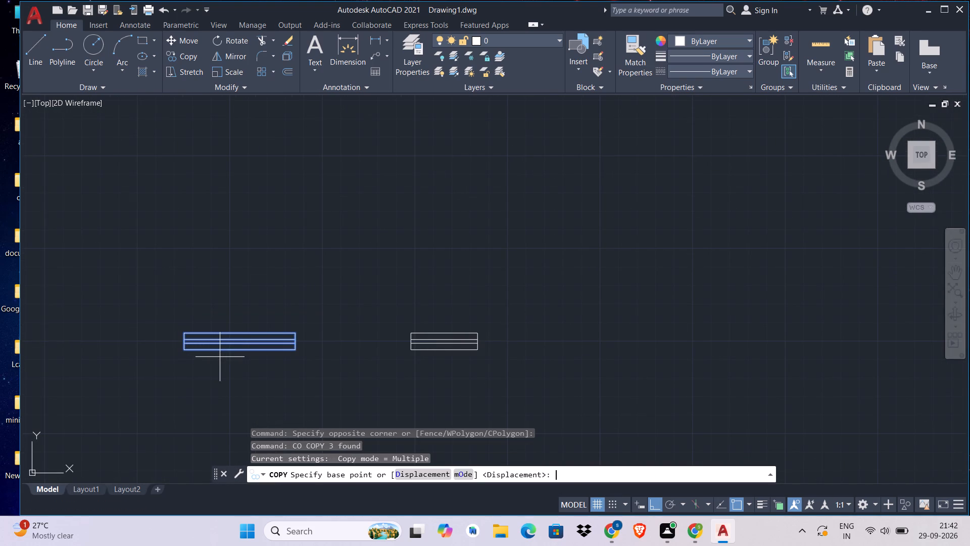
click(186, 351)
scroll(186, 351, down, 4)
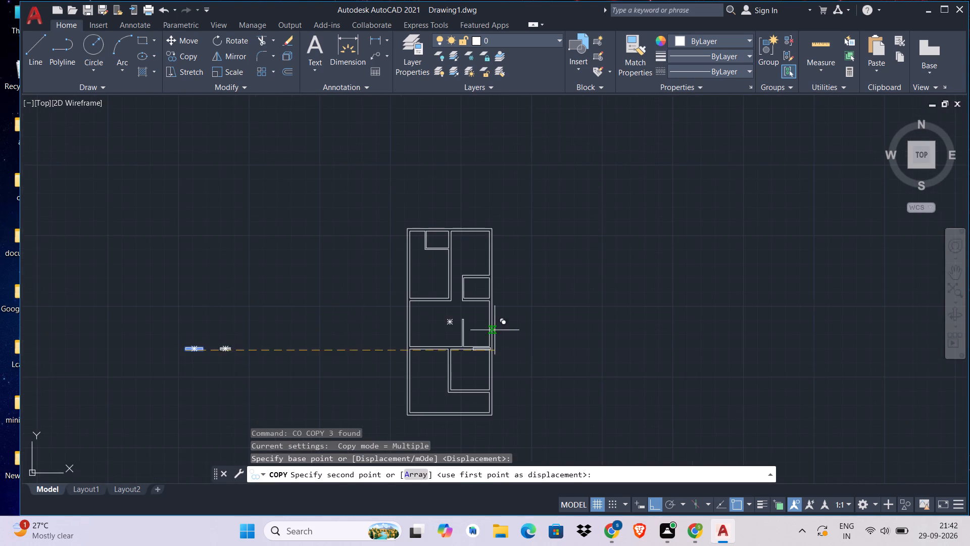
middle_drag(510, 328, 480, 328)
scroll(422, 313, up, 2)
scroll(300, 349, up, 3)
middle_drag(339, 357, 364, 82)
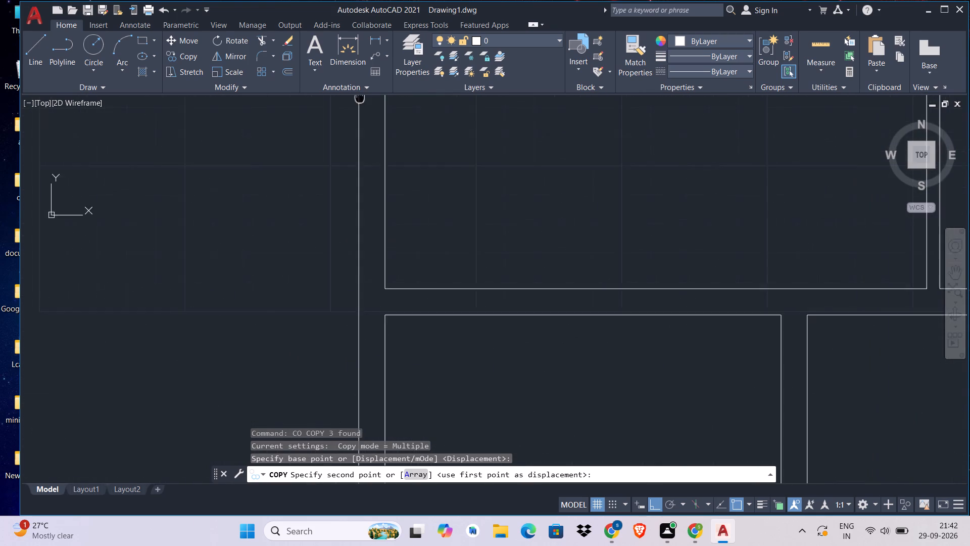
middle_drag(364, 82, 366, 69)
key(ctrl+l)
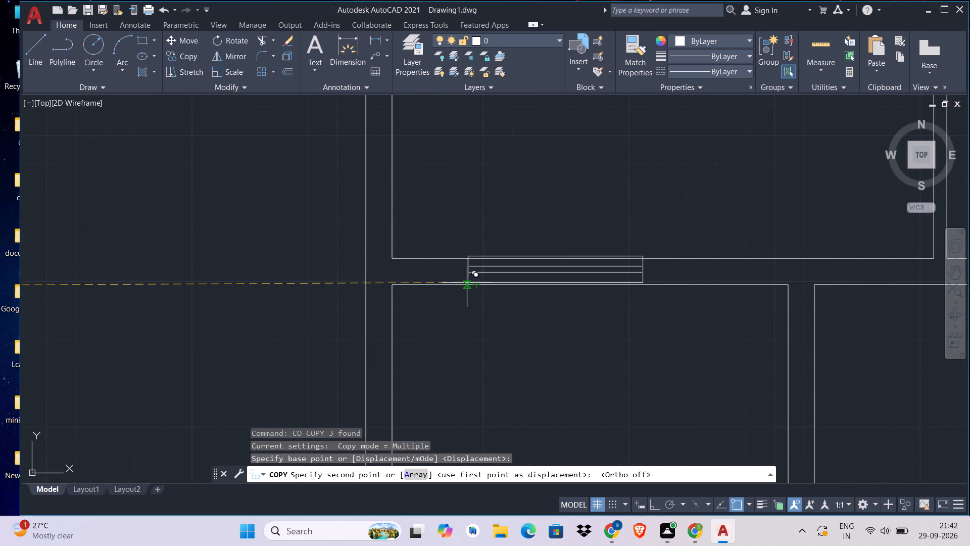
click(416, 285)
Place another copy of the 5' window in the bottom wall of the lower-right room.
scroll(452, 305, up, 1)
scroll(452, 305, down, 1)
middle_drag(452, 305, 348, 232)
scroll(348, 232, down, 2)
scroll(509, 296, down, 2)
middle_drag(509, 296, 545, 298)
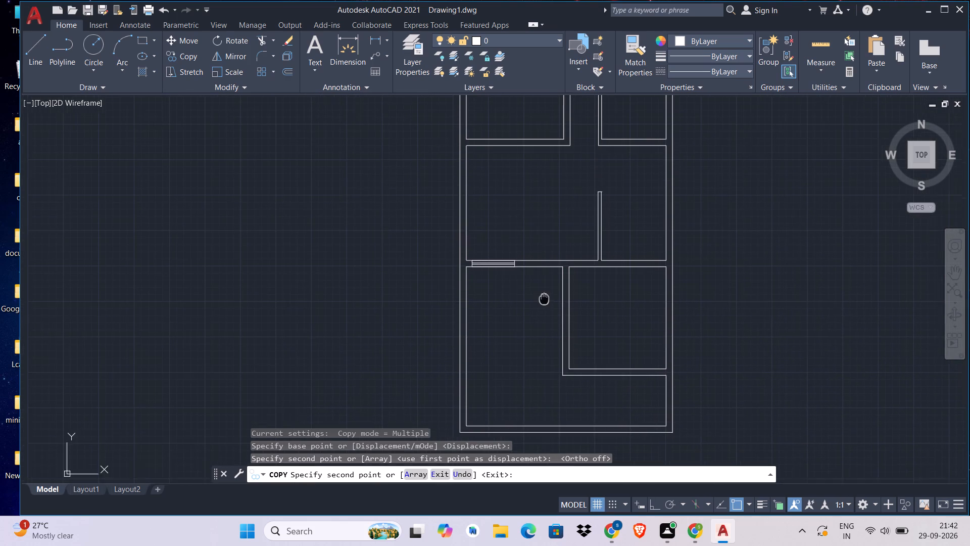
middle_drag(545, 298, 548, 306)
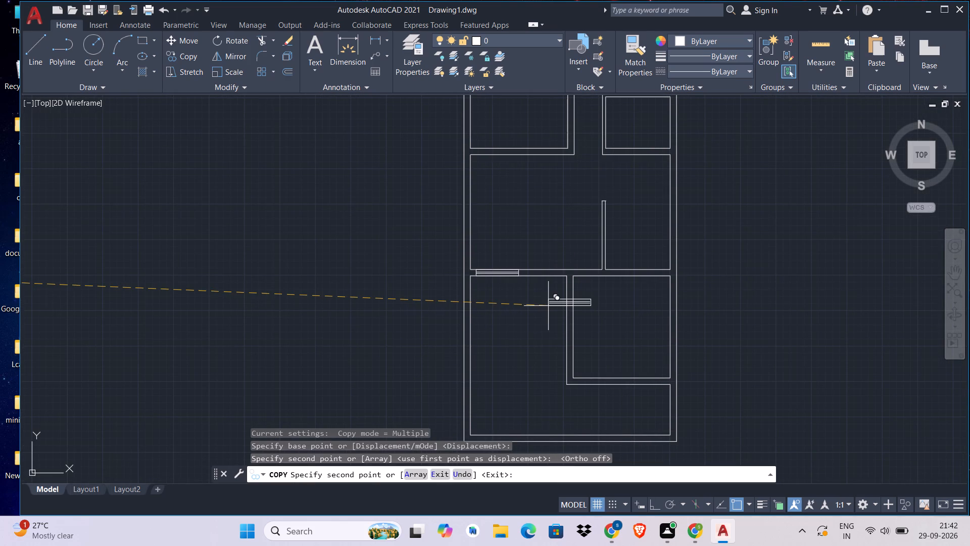
scroll(617, 388, up, 4)
click(495, 373)
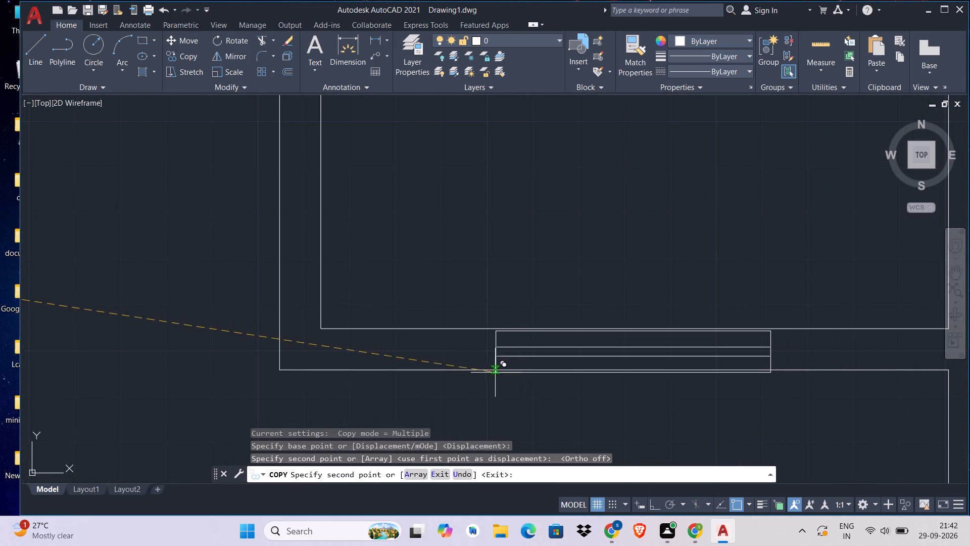
Place another copy of the 5' window in the empty space right of the floor plan and end the copying.
scroll(554, 384, down, 2)
middle_drag(679, 303, 665, 422)
scroll(665, 422, down, 3)
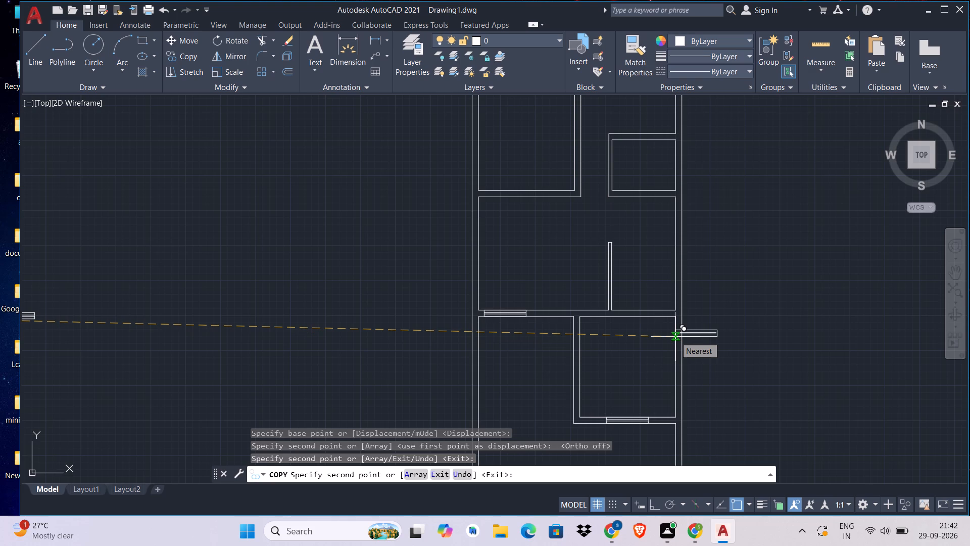
middle_drag(703, 298, 574, 387)
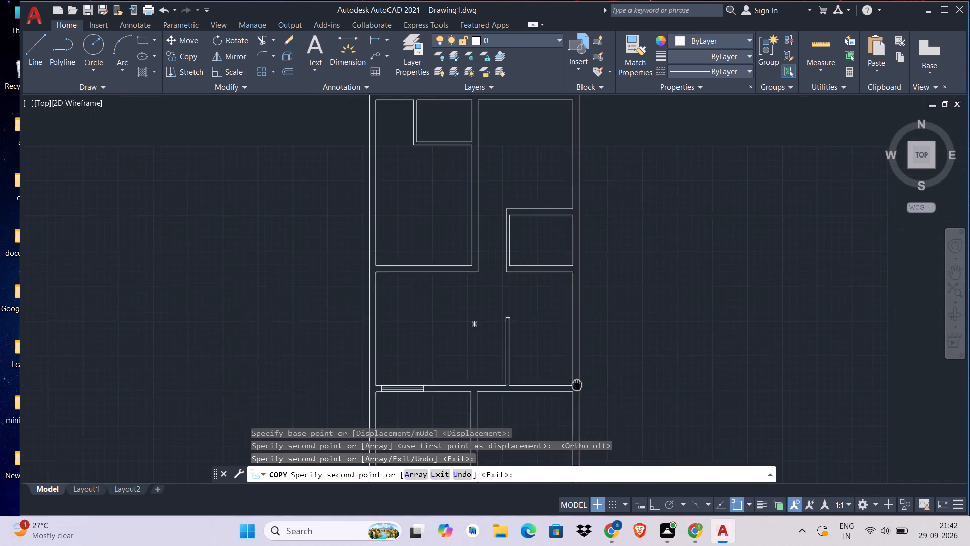
middle_drag(574, 387, 576, 377)
click(629, 272)
scroll(690, 262, up, 3)
key(Escape)
key(Escape)
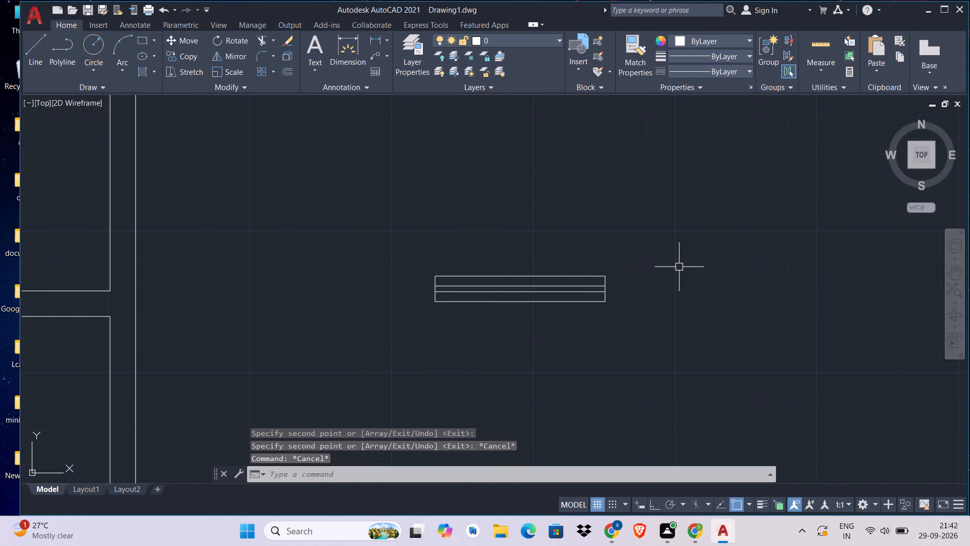
Rotate the spare 5' window beside the plan to vertical about its upper-right corner, with Ortho on.
key(ctrl+l)
key(r)
text(O)
key(space)
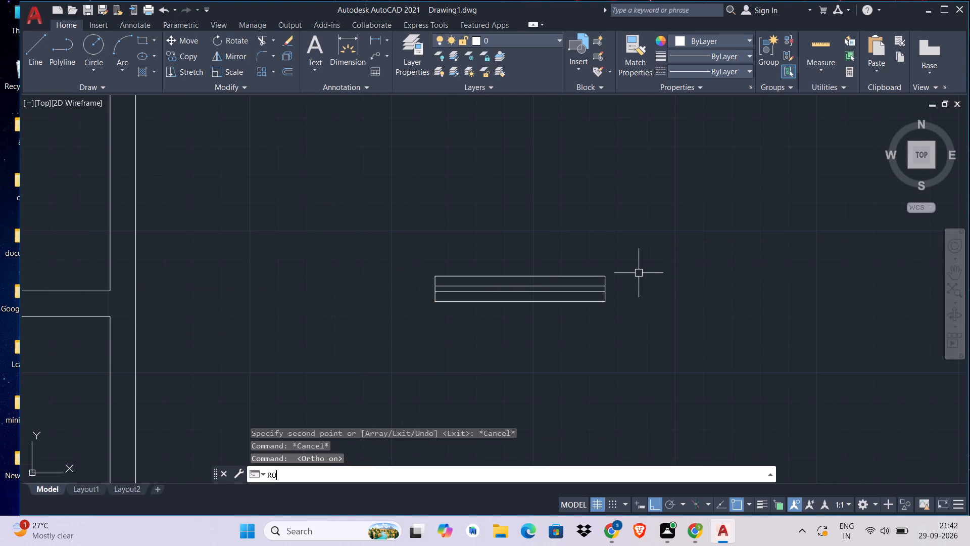
drag(645, 255, 637, 261)
click(347, 331)
key(Return)
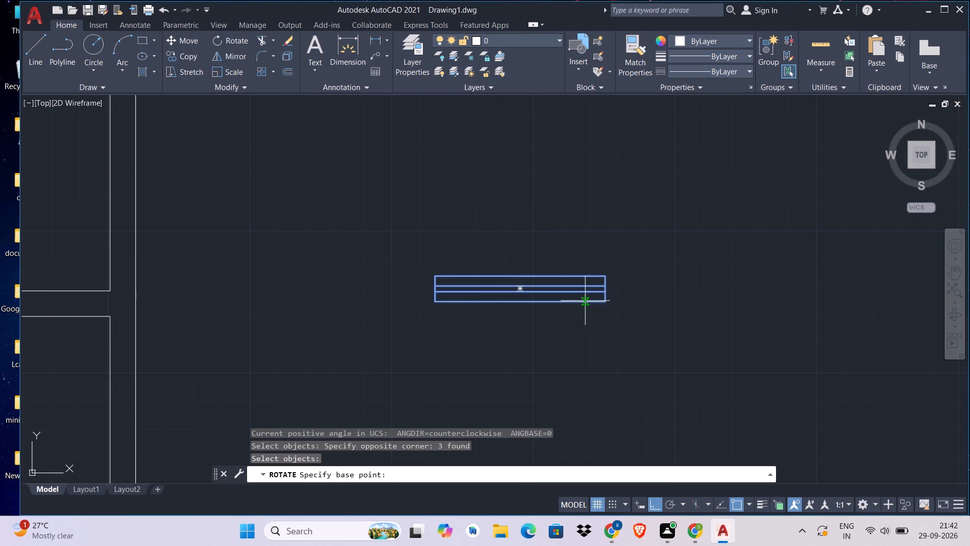
click(605, 274)
click(572, 367)
Copy the vertical 5' window by its lower-left corner, with Ortho off, into the right outer wall of the upper-right room.
drag(627, 247, 620, 252)
click(511, 335)
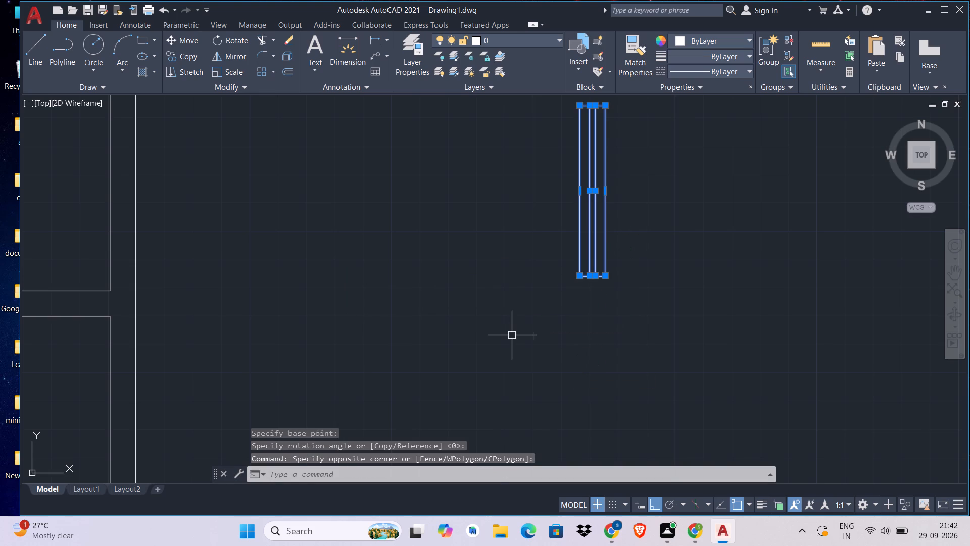
text(CO)
key(space)
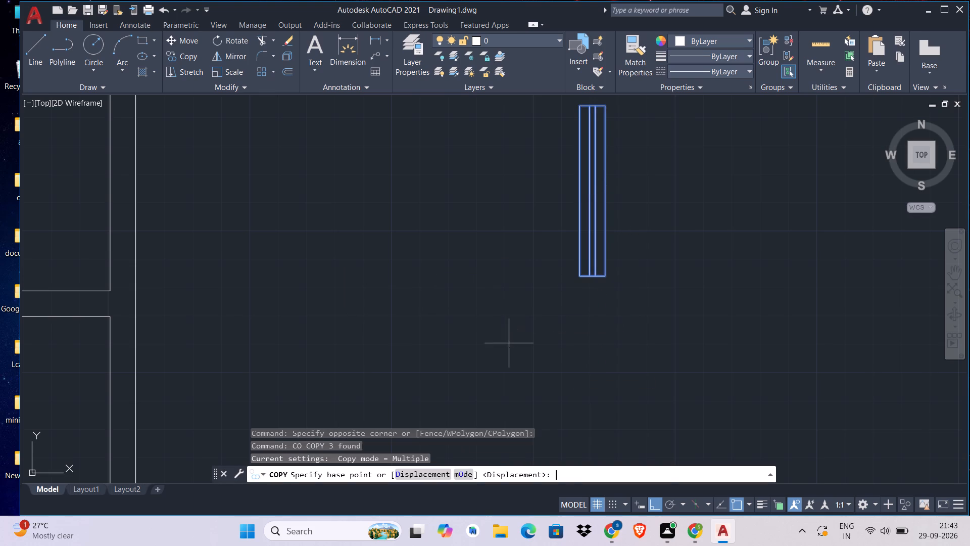
key(ctrl+l)
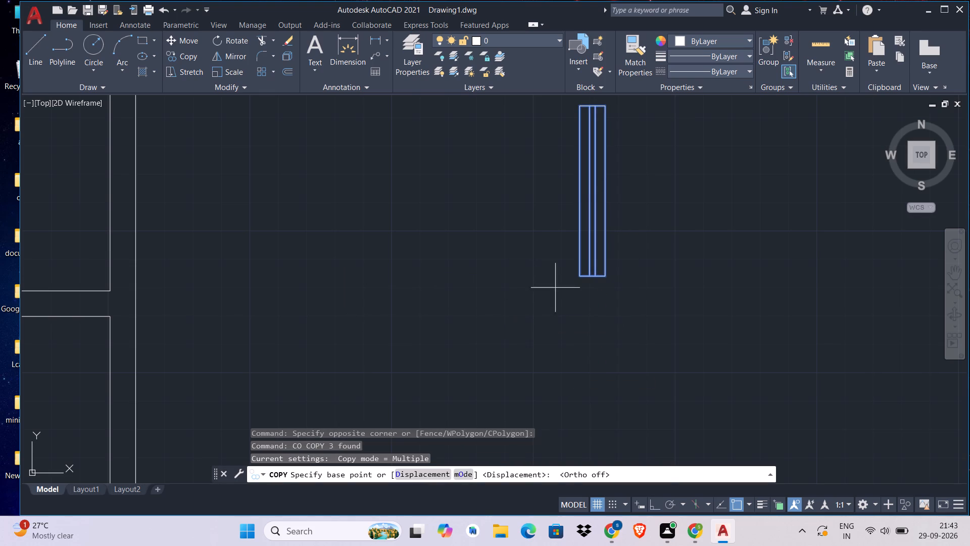
click(581, 279)
scroll(581, 279, down, 1)
middle_drag(581, 279, 834, 439)
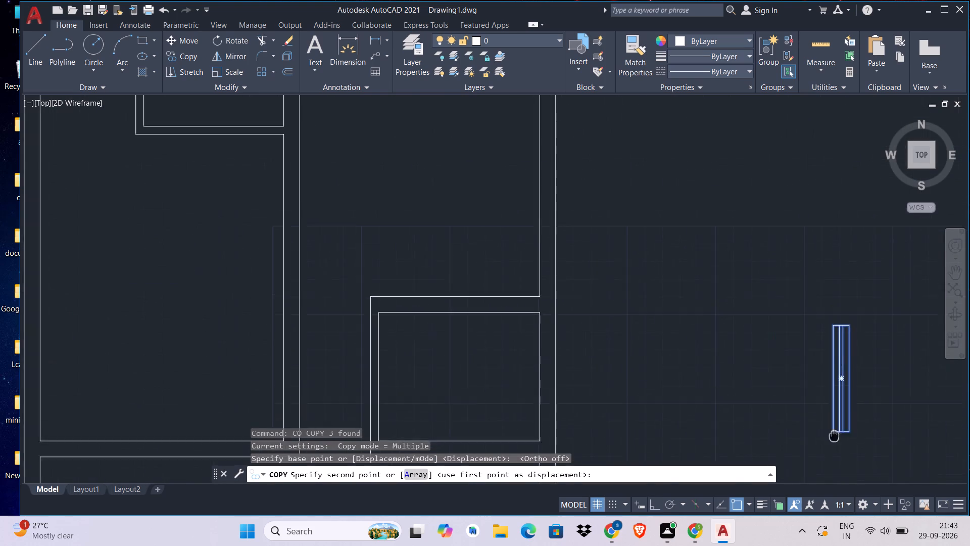
middle_drag(834, 439, 824, 519)
scroll(688, 387, down, 1)
click(590, 338)
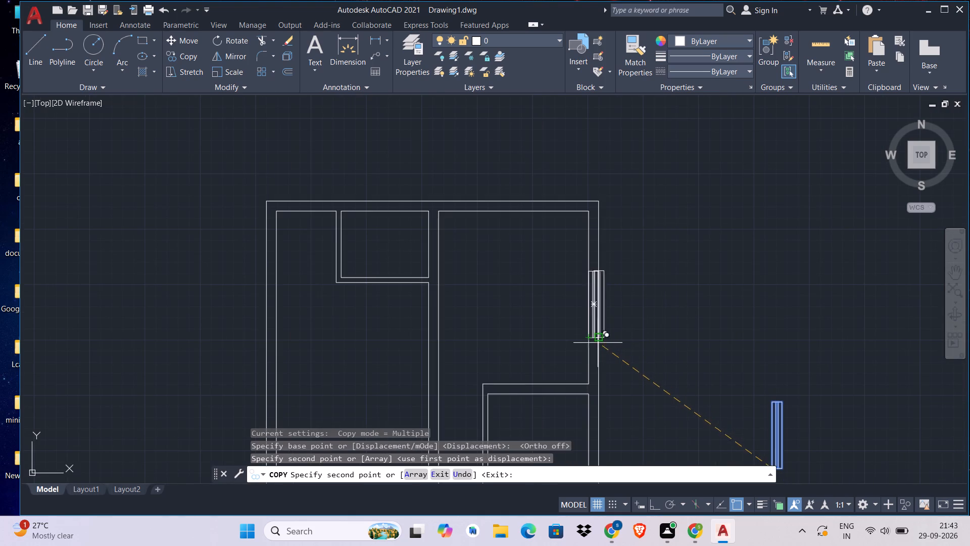
Place another copy of the vertical window in the right outer wall of the middle room, beside the short partition.
middle_drag(688, 371, 689, 355)
scroll(553, 321, up, 3)
scroll(669, 357, down, 3)
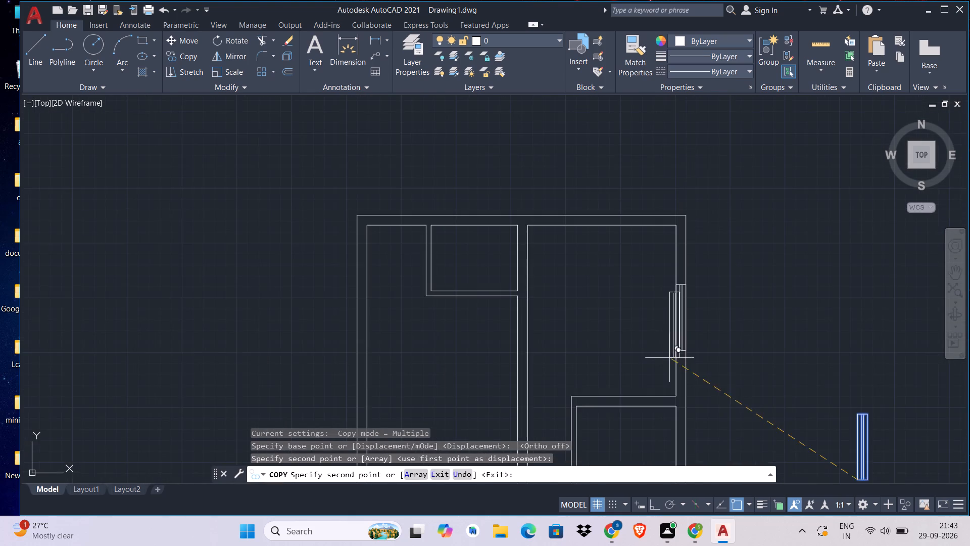
middle_drag(669, 358, 633, 264)
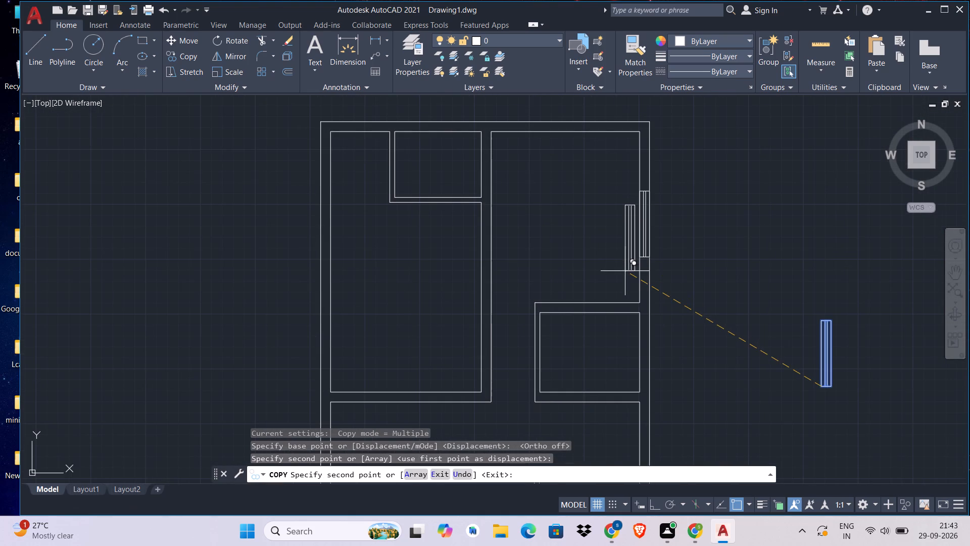
middle_drag(628, 386, 585, 170)
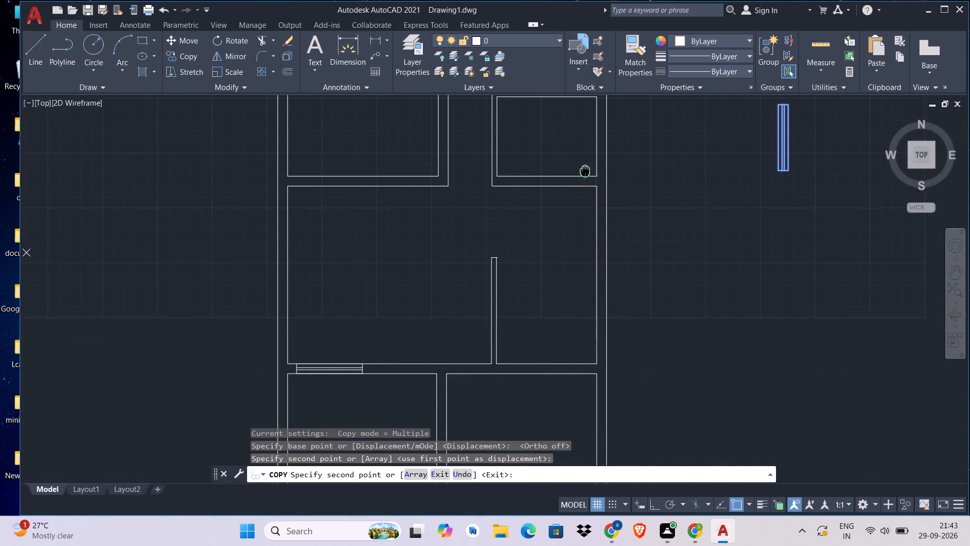
click(595, 308)
Place another copy of the vertical window in the right outer wall of the lower-right room.
scroll(660, 337, down, 1)
middle_drag(660, 337, 624, 205)
middle_drag(608, 284, 599, 217)
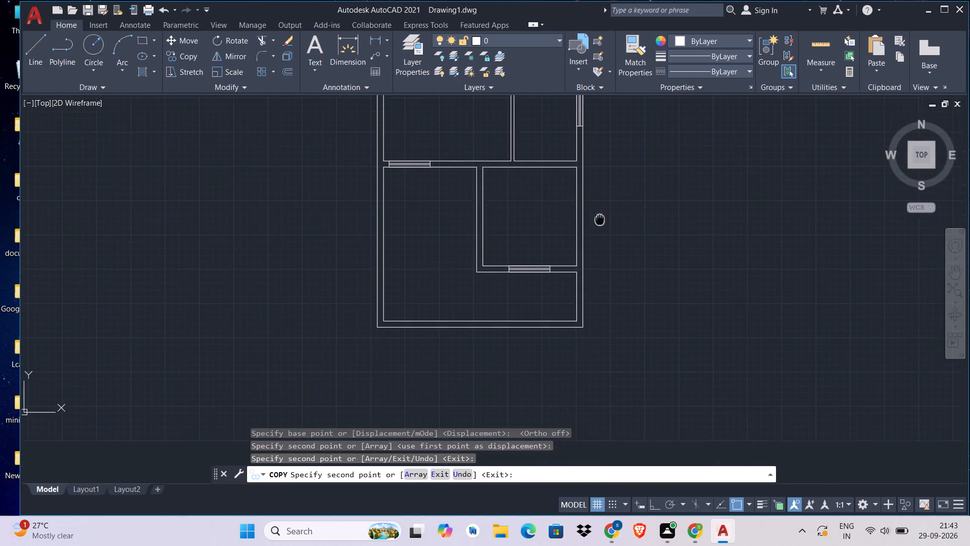
middle_drag(599, 217, 597, 209)
scroll(578, 209, up, 2)
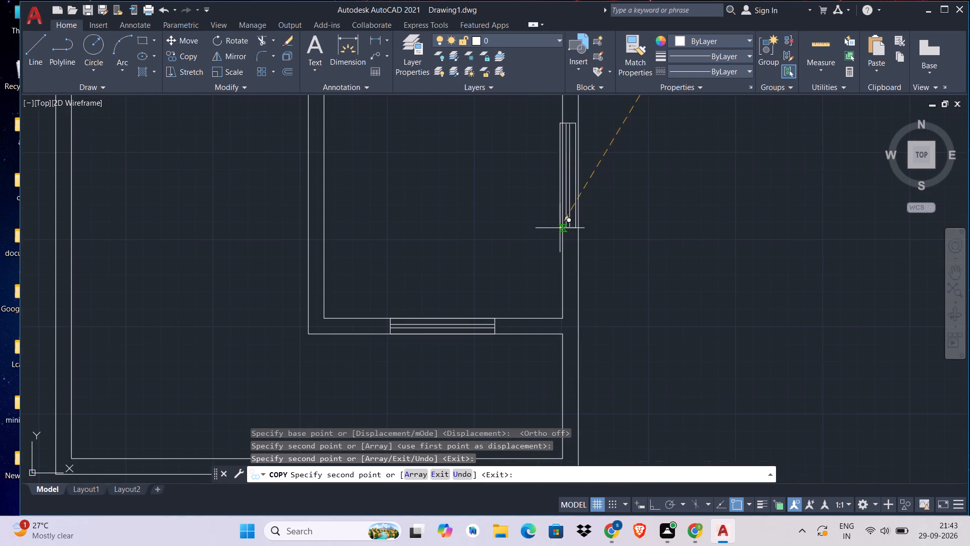
click(560, 228)
Place another copy of the vertical window in the left outer wall of the large middle room.
scroll(593, 226, down, 1)
middle_drag(594, 230, 638, 290)
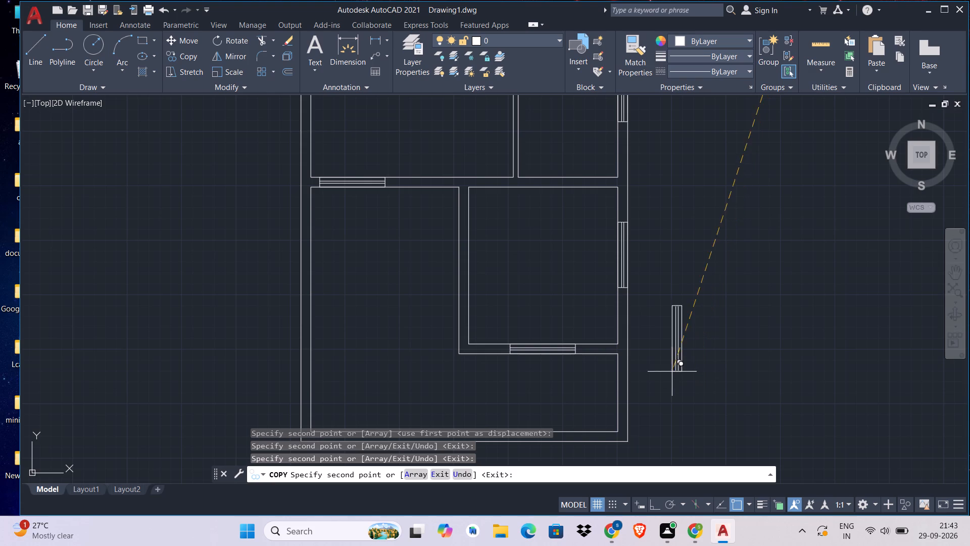
middle_drag(355, 304, 387, 477)
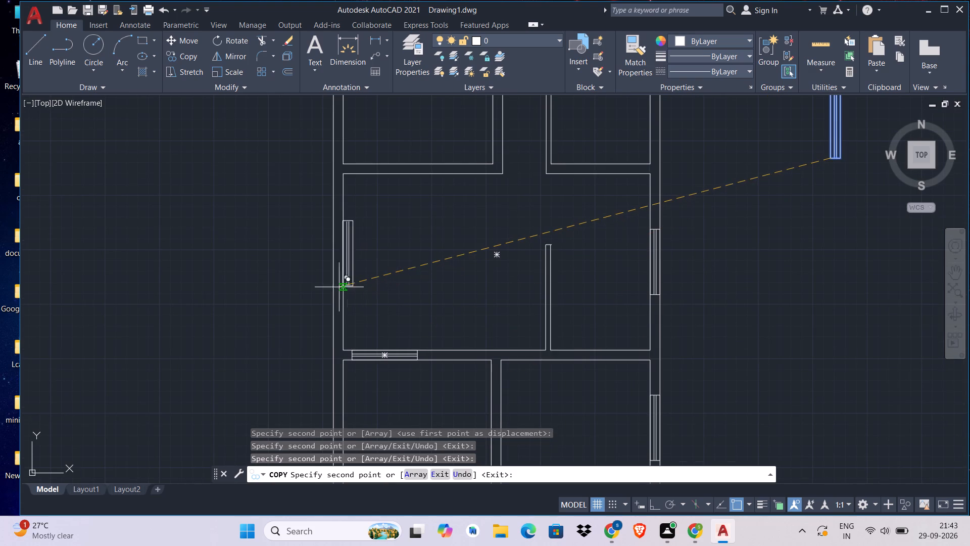
click(335, 290)
Place another copy of the vertical window in the left outer wall of the upper-left room and end the copying.
middle_drag(565, 299, 592, 439)
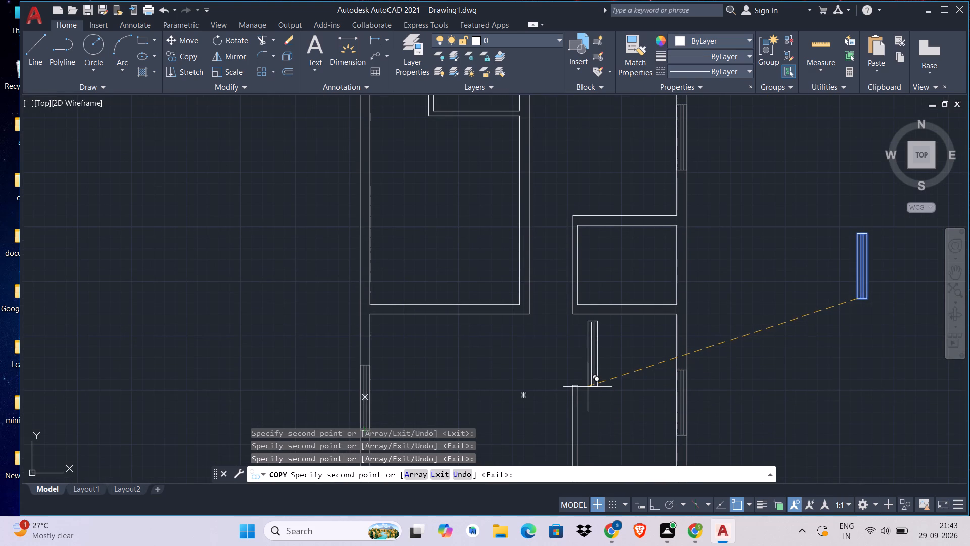
middle_drag(526, 348, 558, 424)
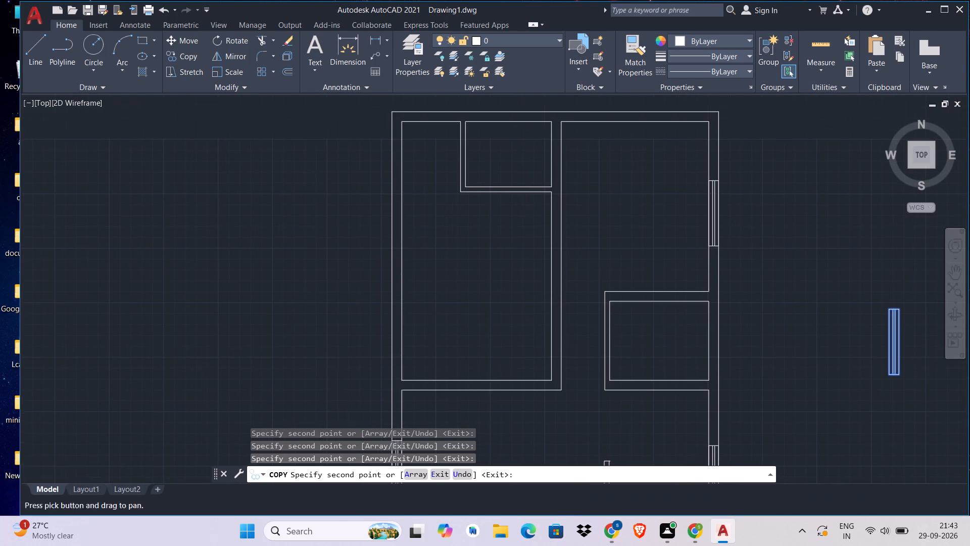
click(395, 321)
scroll(429, 299, down, 2)
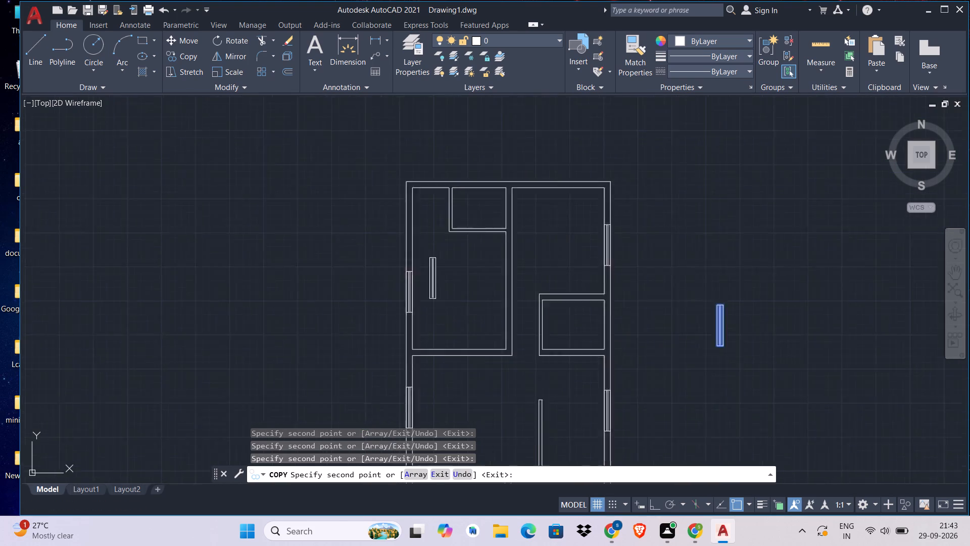
middle_drag(429, 299, 412, 246)
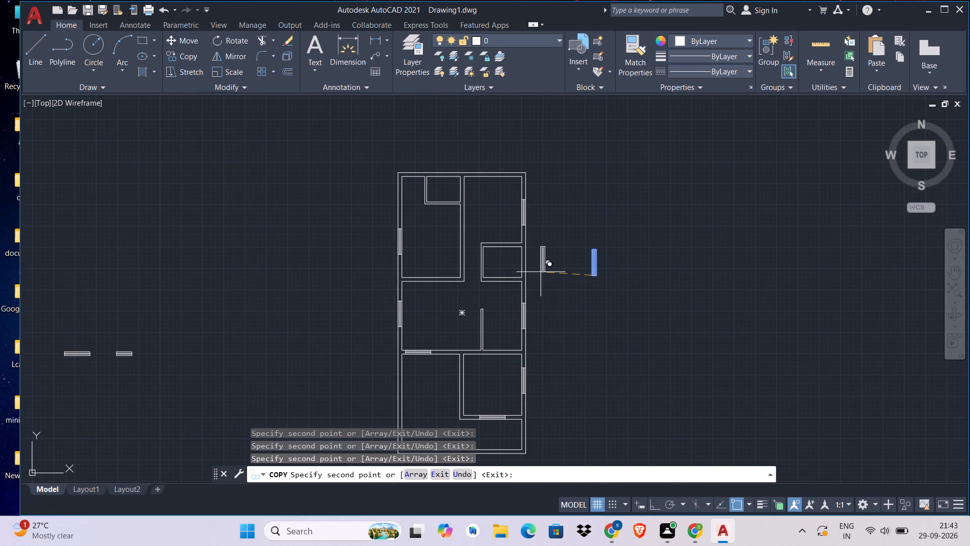
key(Escape)
key(Escape)
key(Escape)
key(Escape)
key(Escape)
Delete the spare vertical window standing in the empty space right of the floor plan.
click(612, 255)
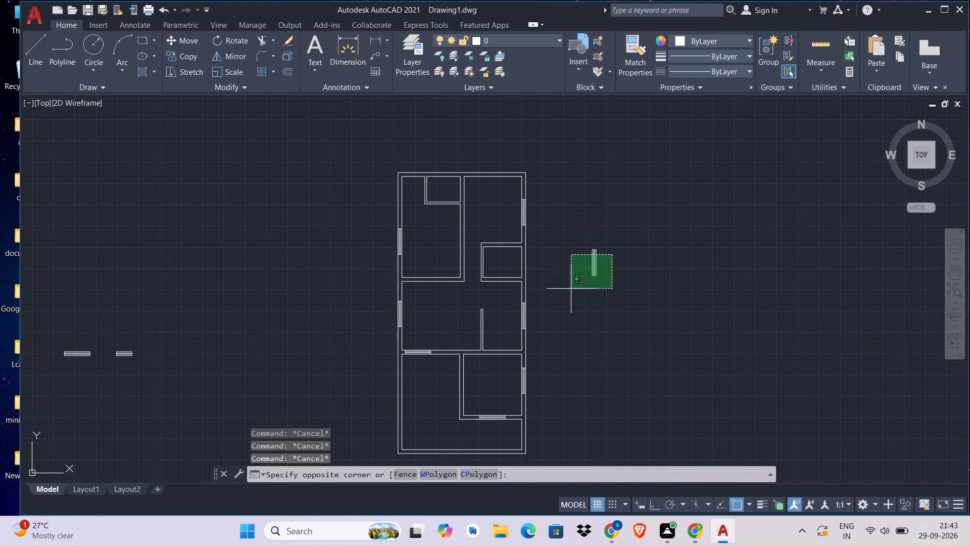
click(571, 289)
key(Delete)
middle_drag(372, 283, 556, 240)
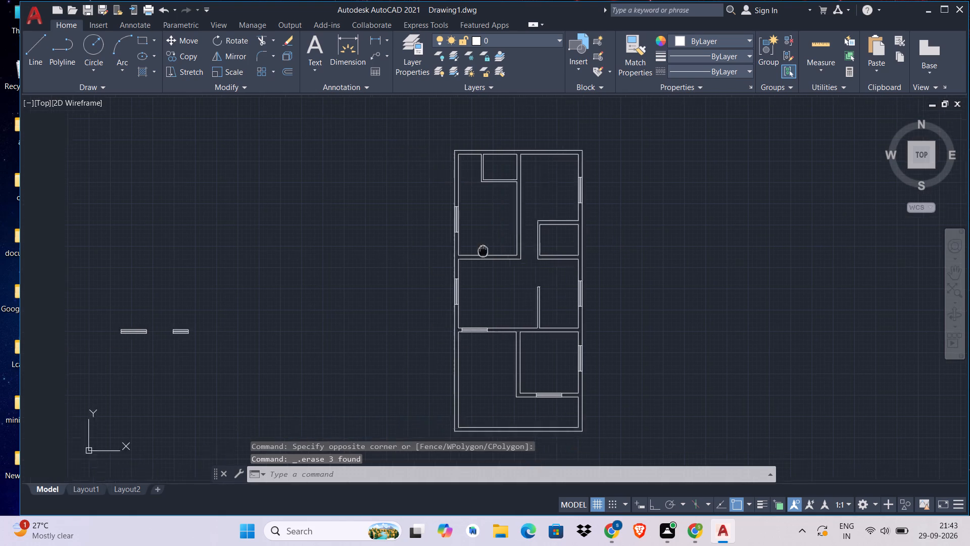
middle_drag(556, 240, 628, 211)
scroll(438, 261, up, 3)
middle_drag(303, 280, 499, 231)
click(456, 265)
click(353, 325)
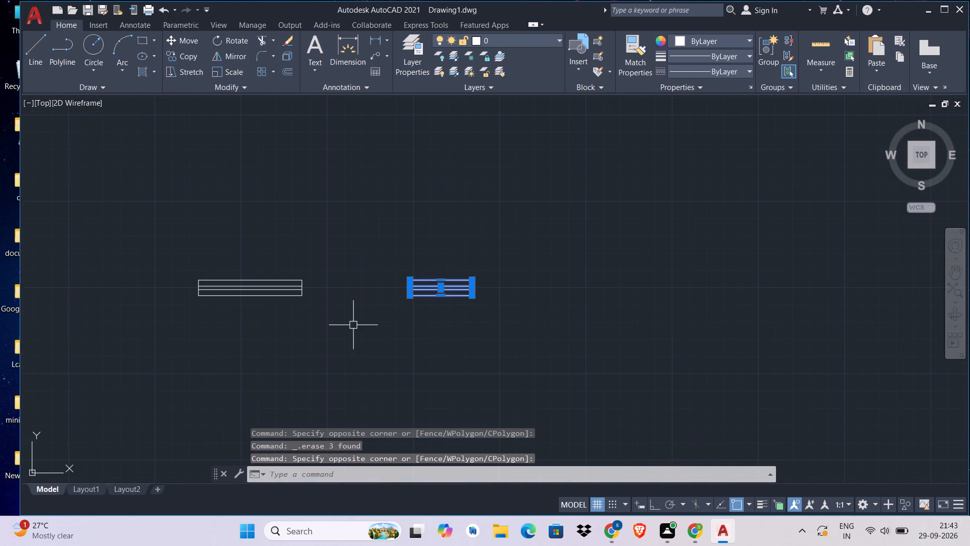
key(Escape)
Copy the 3' window symbol into the empty space just to its right and end the copying.
scroll(455, 280, up, 4)
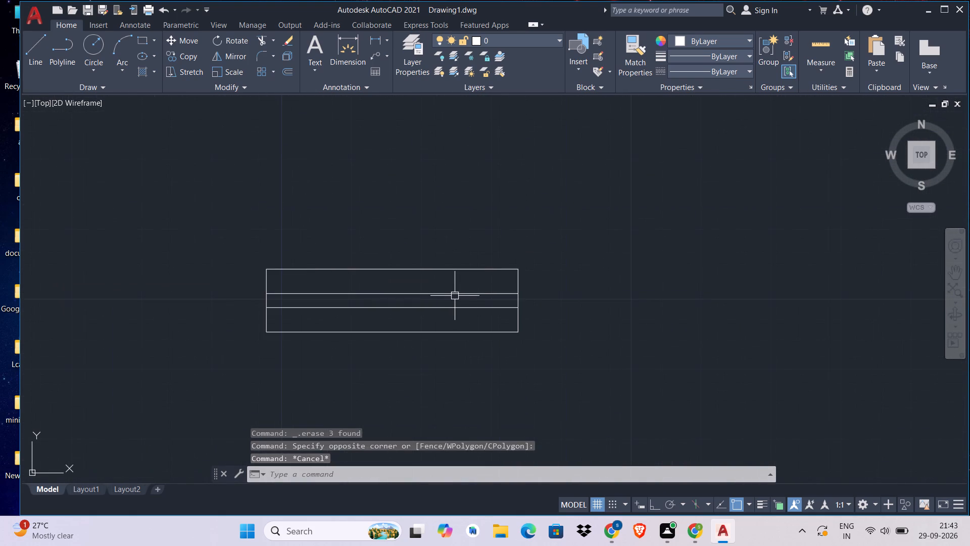
key(c)
key(o)
key(space)
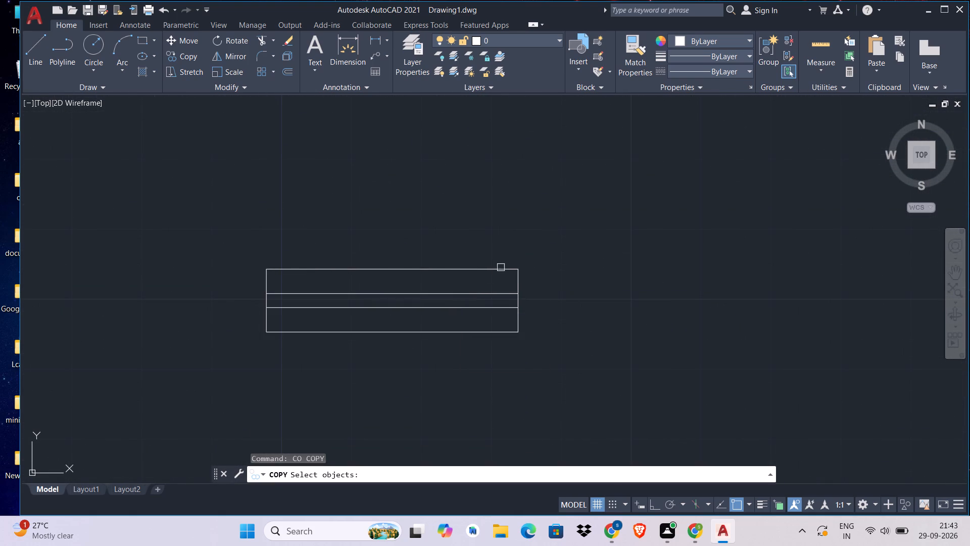
click(509, 267)
click(548, 242)
drag(311, 340, 317, 340)
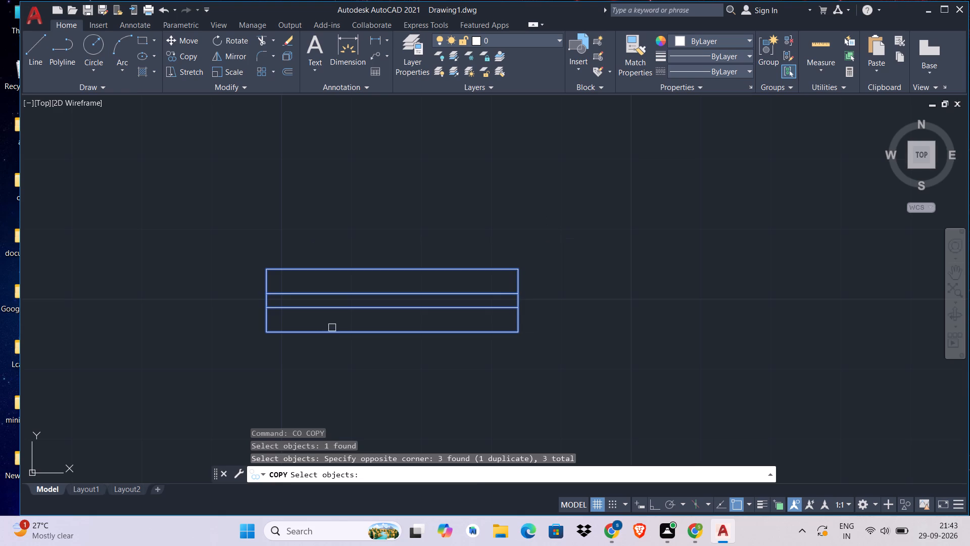
key(Return)
click(336, 324)
click(708, 324)
key(Escape)
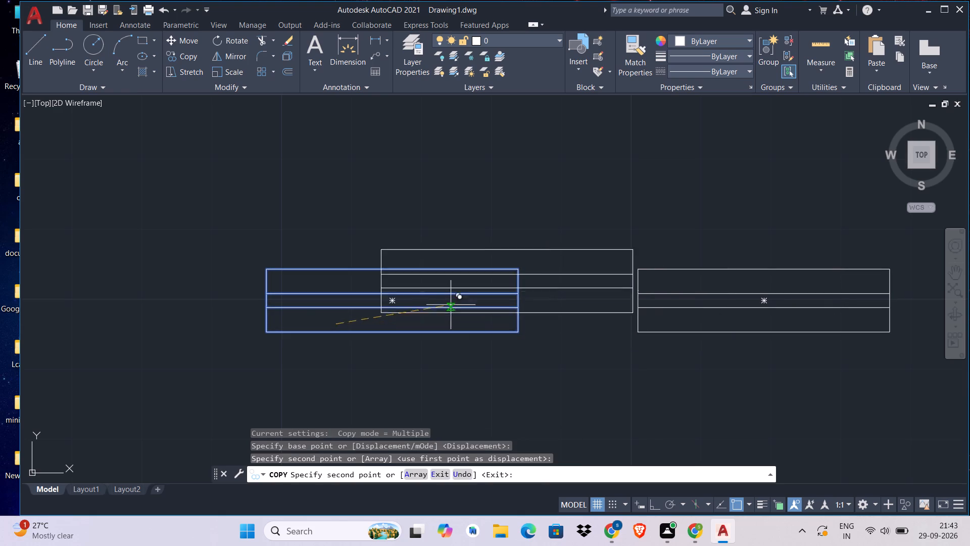
key(Escape)
key(Escape)
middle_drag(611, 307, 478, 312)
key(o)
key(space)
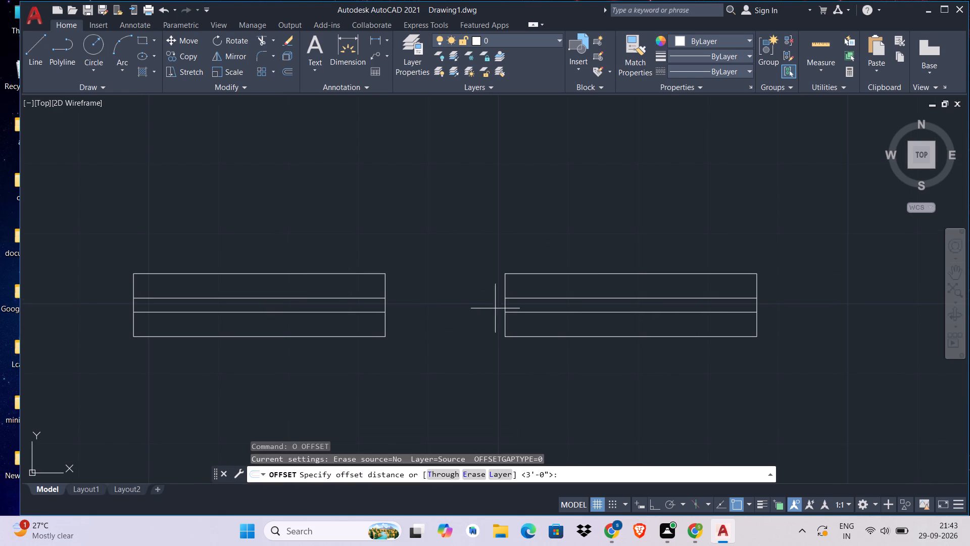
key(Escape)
Explode the rectangular outline of the copied 3' window.
click(531, 331)
click(447, 386)
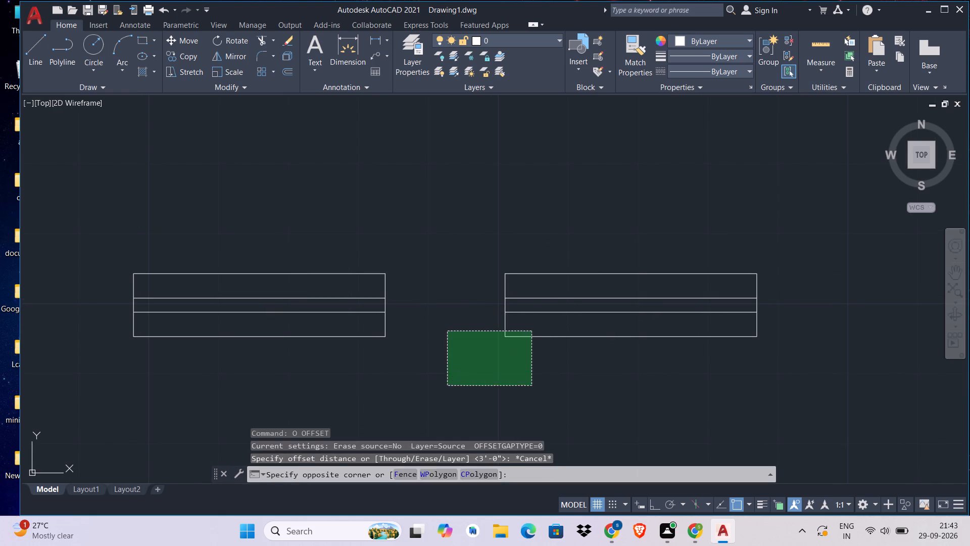
text(X)
key(space)
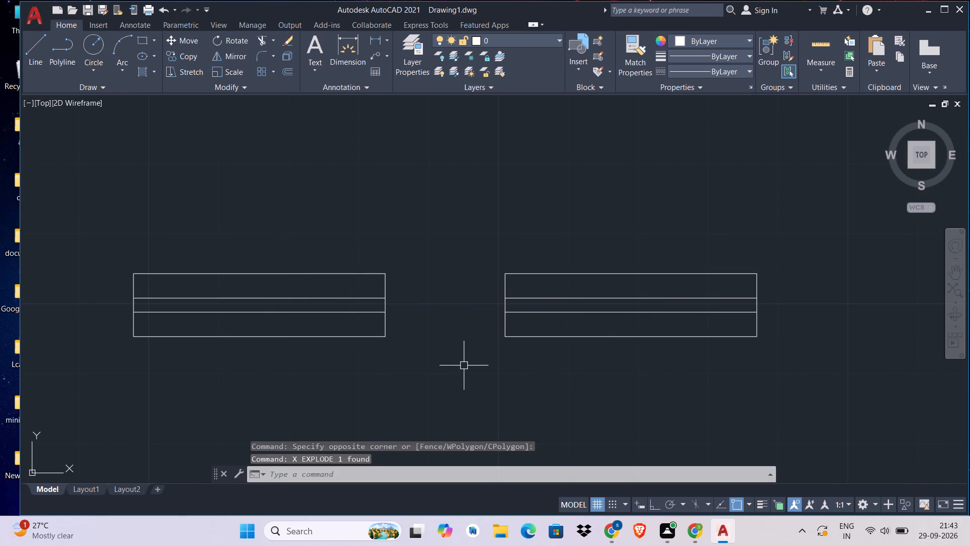
Offset the left edge of the exploded window copy 2' to the right.
key(o)
key(space)
text(2)
key(apostrophe)
key(space)
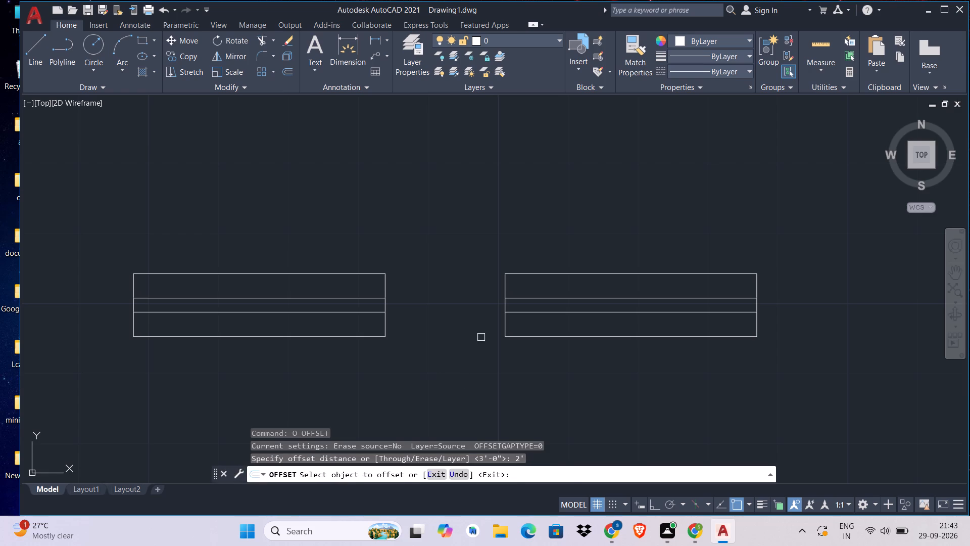
click(504, 327)
click(633, 329)
key(Escape)
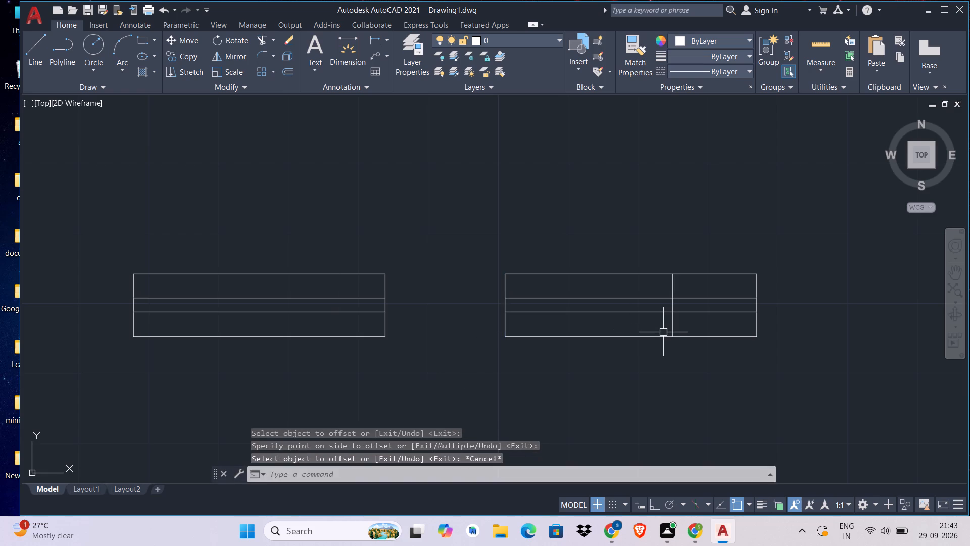
Trim the window copy's horizontal lines back to the 2' offset line and remove the leftover right edge.
text(TR)
key(space)
drag(733, 237, 729, 252)
drag(731, 399, 735, 393)
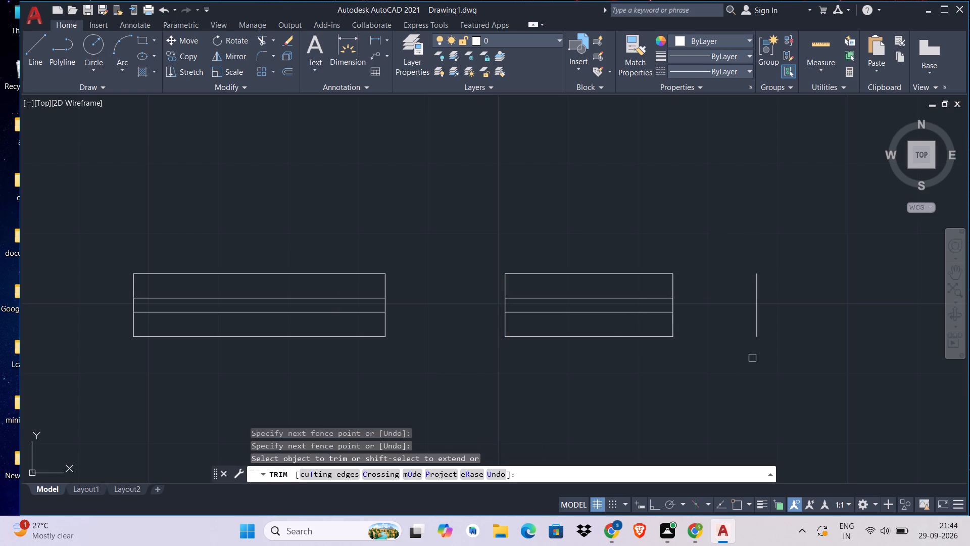
click(755, 331)
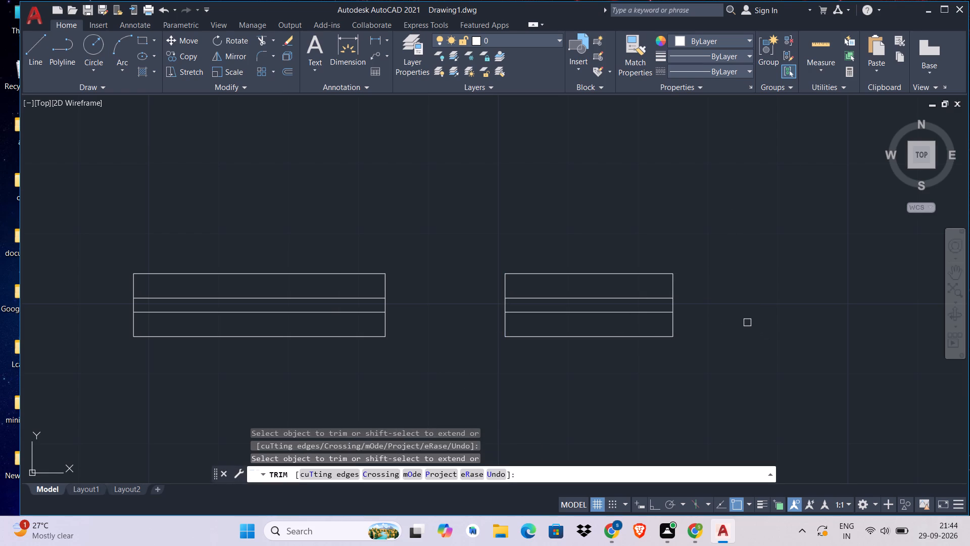
scroll(620, 300, up, 1)
key(Escape)
Draw a horizontal centre line across the 2' window between the midpoints of its right and left edges.
text(L)
key(space)
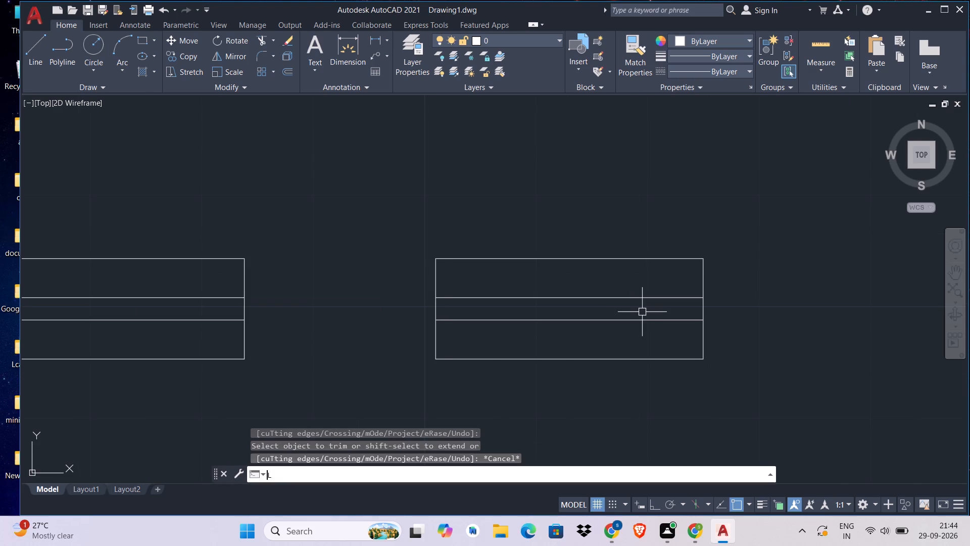
click(700, 306)
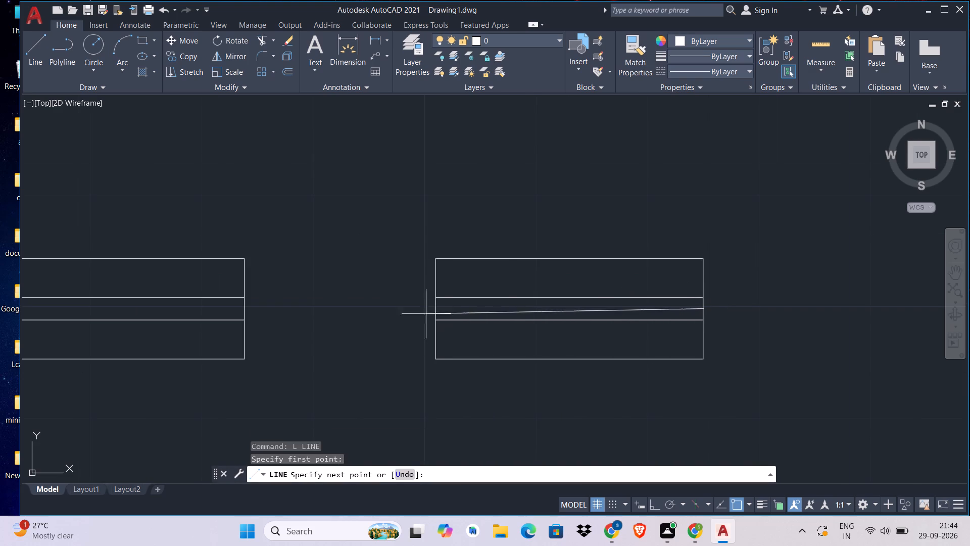
click(437, 311)
key(Escape)
Delete the two original inner horizontal lines of the 2' window on either side of its new centre line.
scroll(623, 295, up, 3)
click(626, 295)
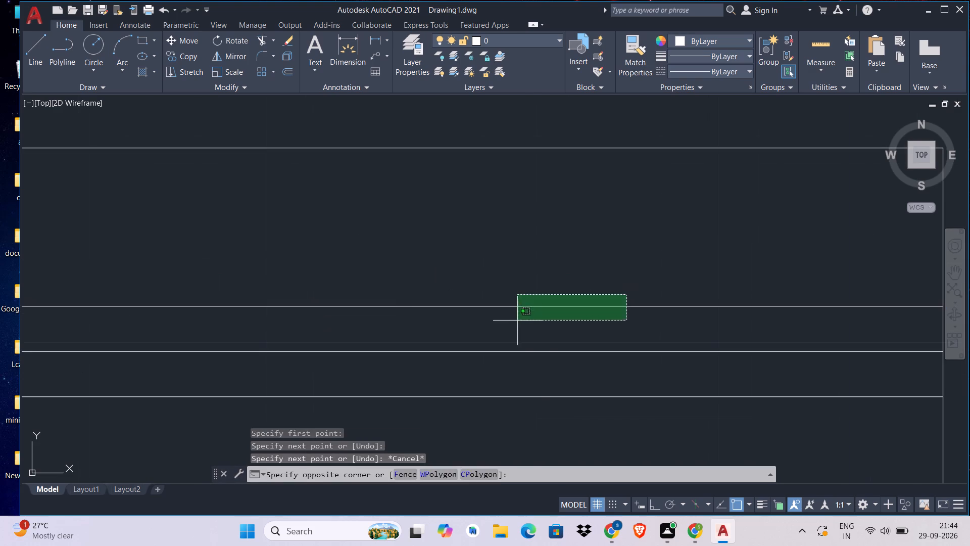
click(517, 321)
key(Delete)
click(555, 383)
click(469, 425)
key(Delete)
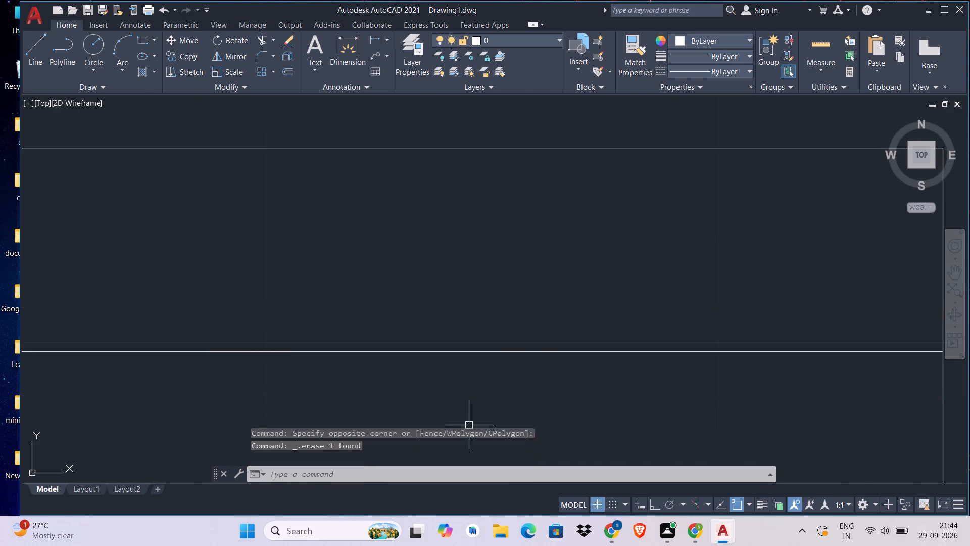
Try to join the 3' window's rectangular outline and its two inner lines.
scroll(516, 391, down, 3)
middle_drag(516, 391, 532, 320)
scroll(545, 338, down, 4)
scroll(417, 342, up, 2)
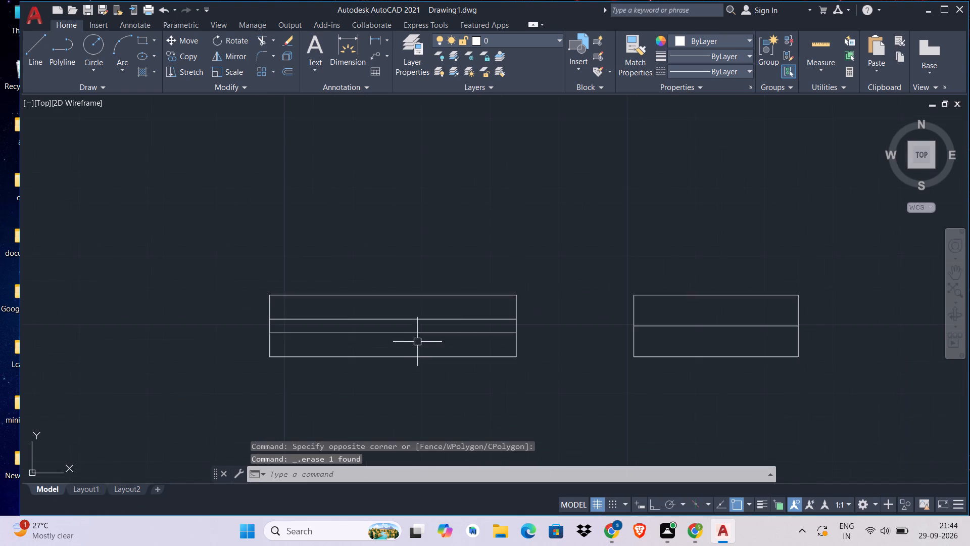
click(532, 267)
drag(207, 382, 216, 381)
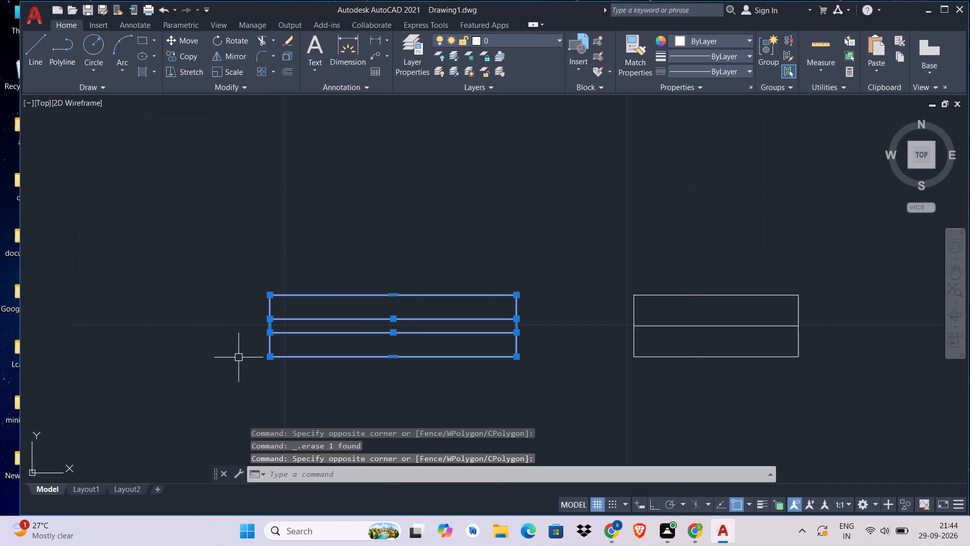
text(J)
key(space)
Copy the 3' window from its lower-left corner to a spot inside the plan near the bottom-right corner of the outer walls.
text(CO)
key(space)
click(554, 251)
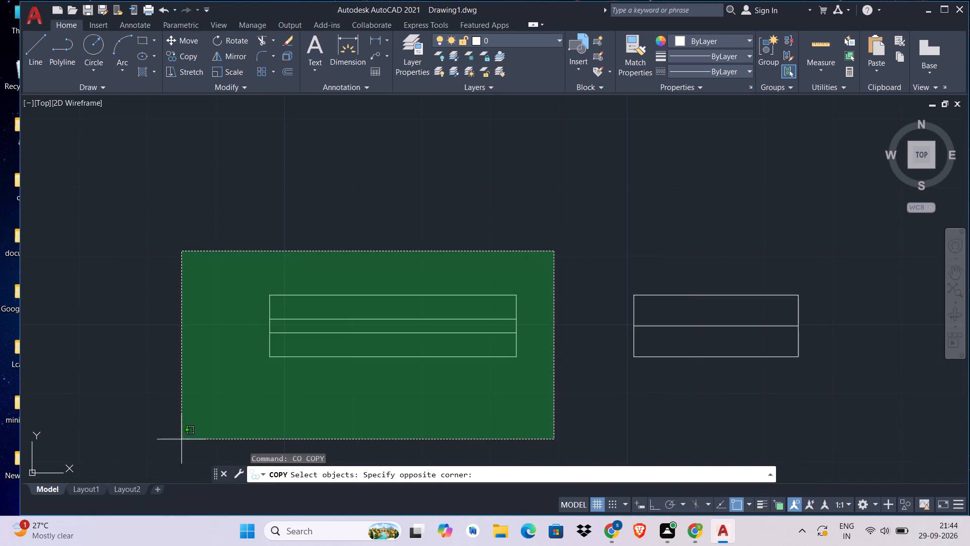
drag(164, 441, 170, 441)
key(Return)
click(269, 361)
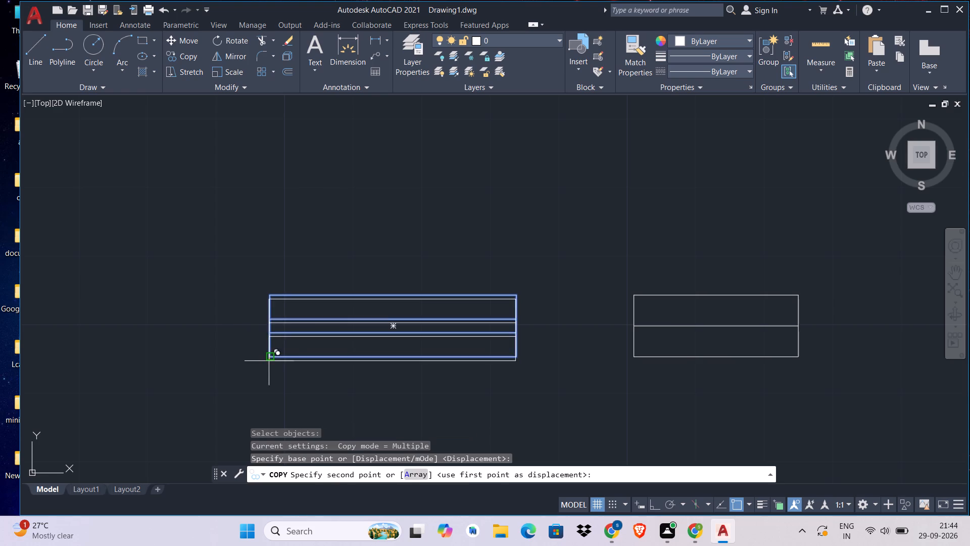
scroll(269, 361, down, 2)
middle_drag(612, 321, 581, 293)
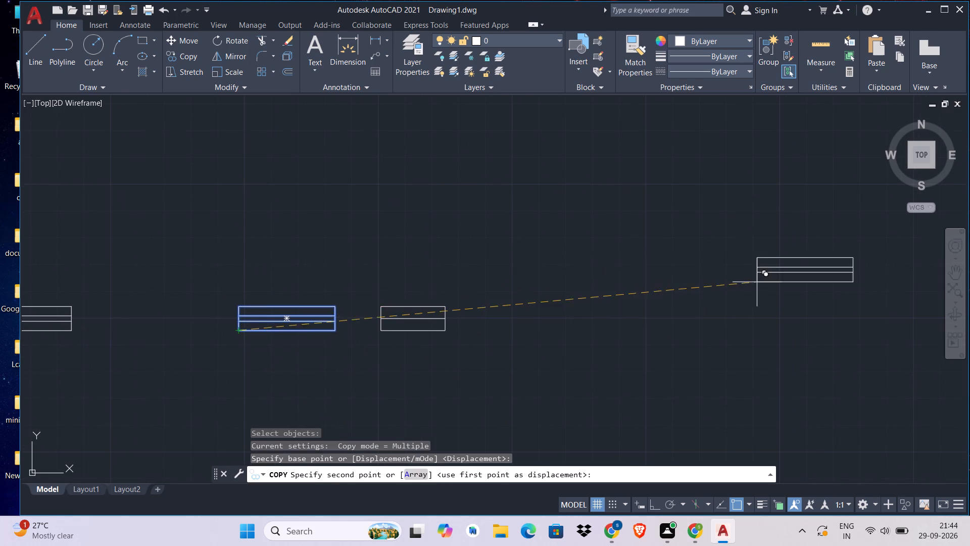
middle_drag(770, 282, 421, 203)
scroll(422, 203, down, 4)
scroll(615, 339, down, 2)
middle_drag(636, 350, 388, 265)
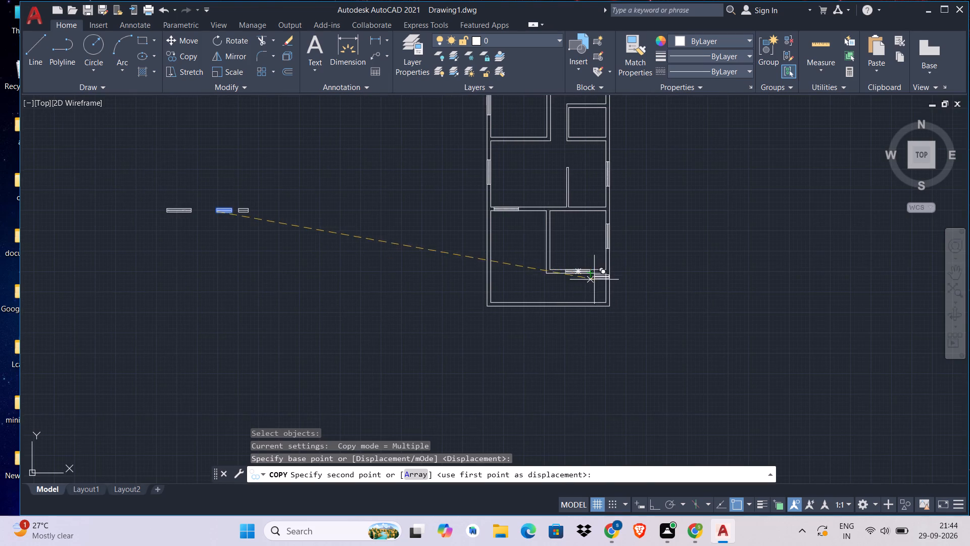
scroll(596, 292, up, 4)
click(493, 331)
scroll(593, 332, up, 2)
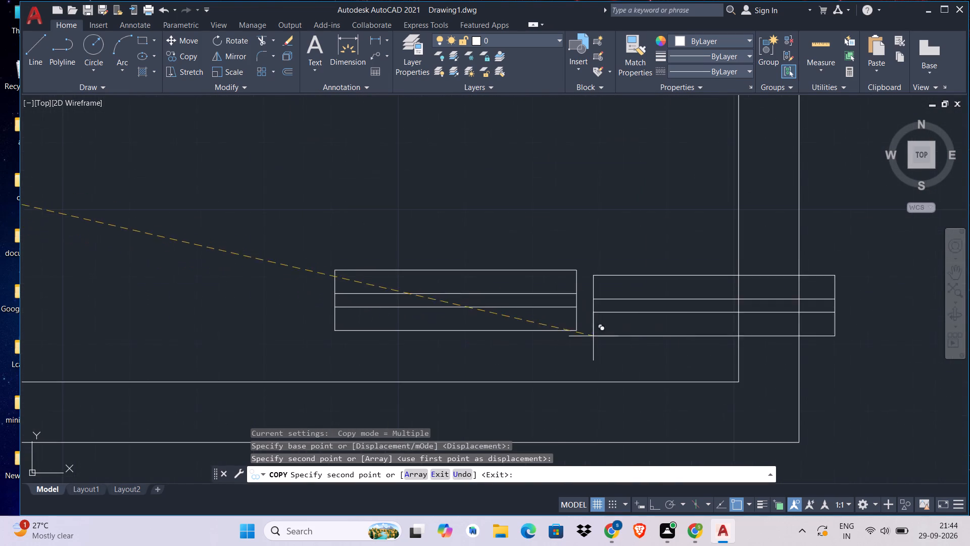
key(Escape)
Move the copied 3' window by its top-right corner onto the inner bottom-right corner of the outer walls, fitting it into the bottom wall.
click(590, 272)
click(495, 310)
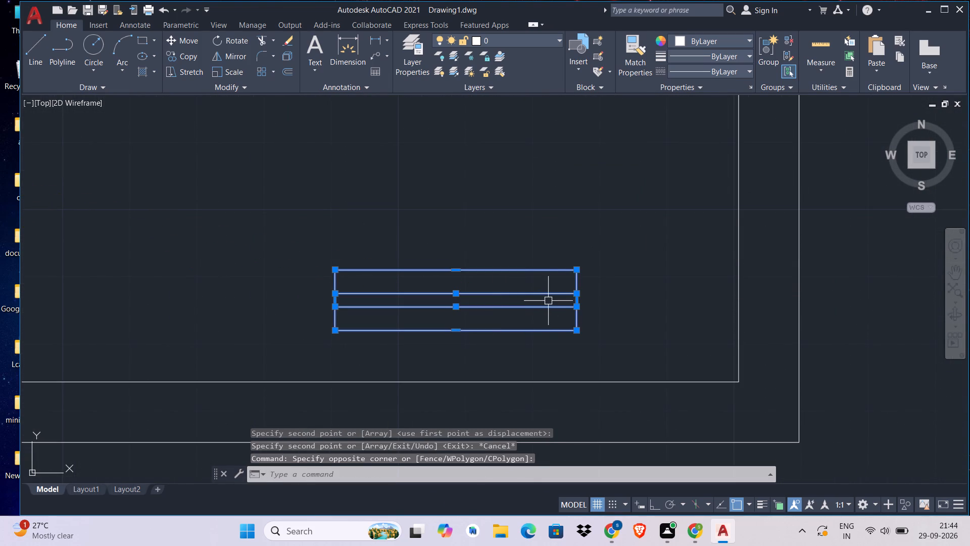
key(m)
key(space)
click(573, 269)
middle_drag(665, 357, 579, 258)
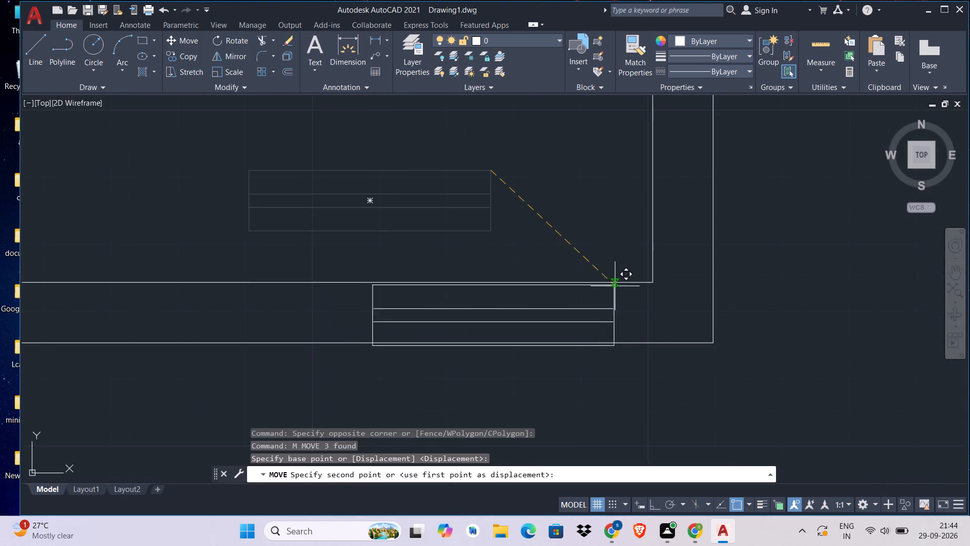
click(652, 282)
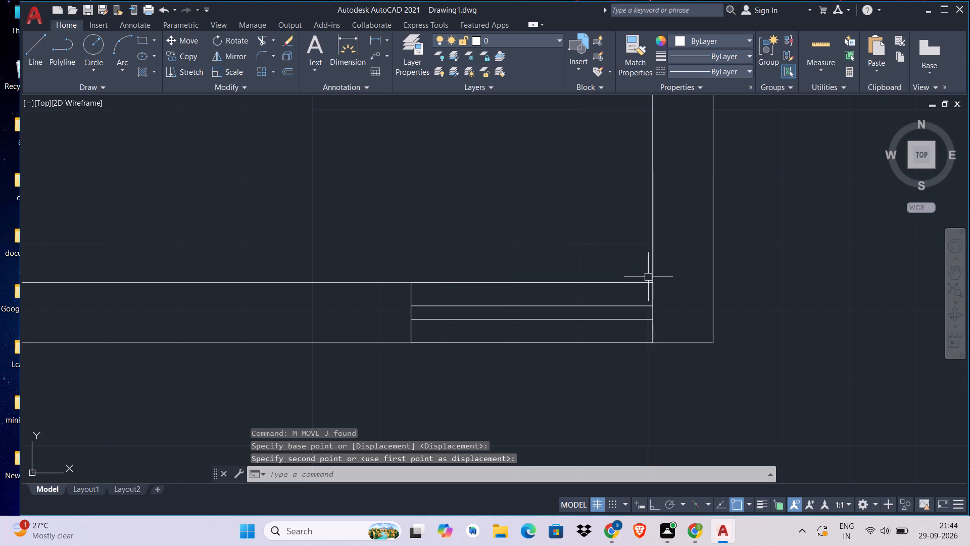
scroll(586, 312, down, 2)
middle_drag(586, 312, 660, 307)
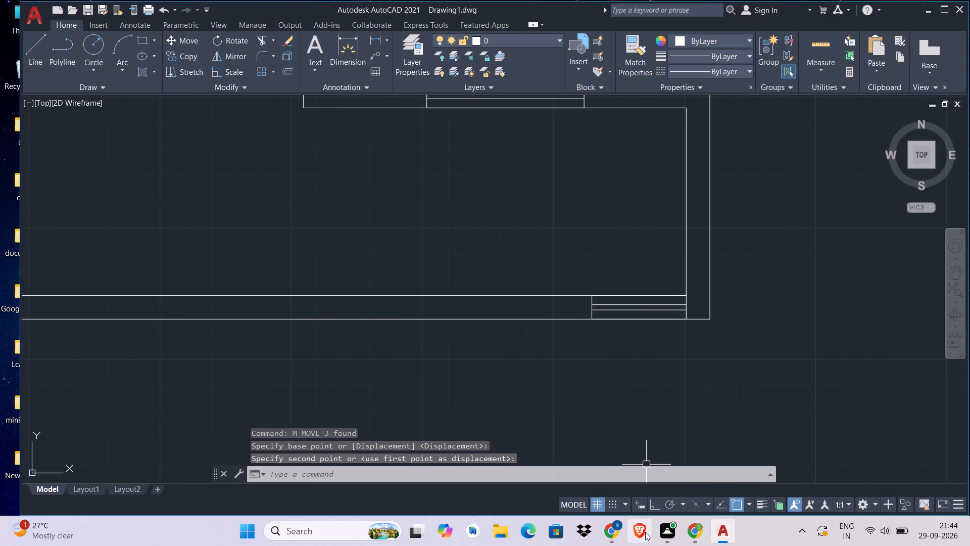
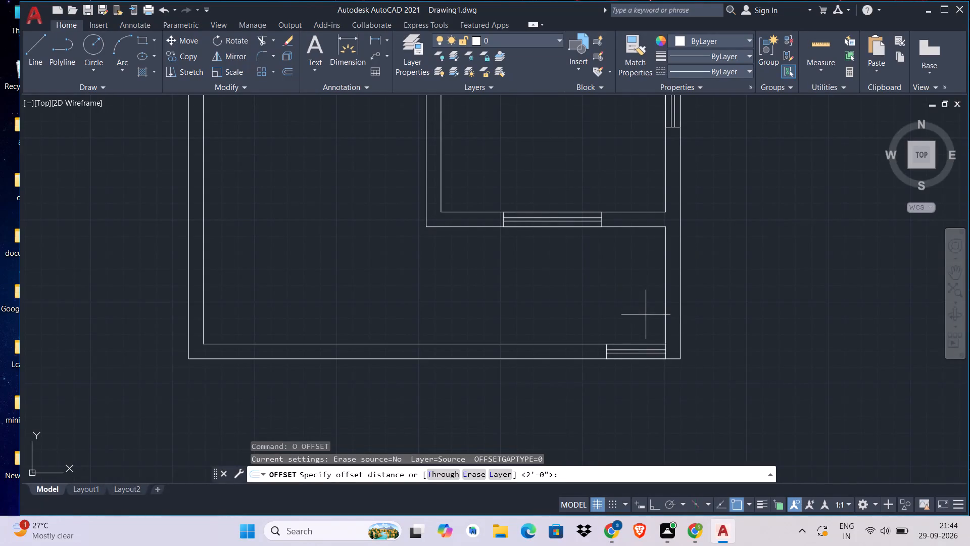
Offset the inner line of the right outer wall 3' inward, in the passage below the lower-right room.
key(apostrophe)
key(space)
click(666, 291)
click(574, 291)
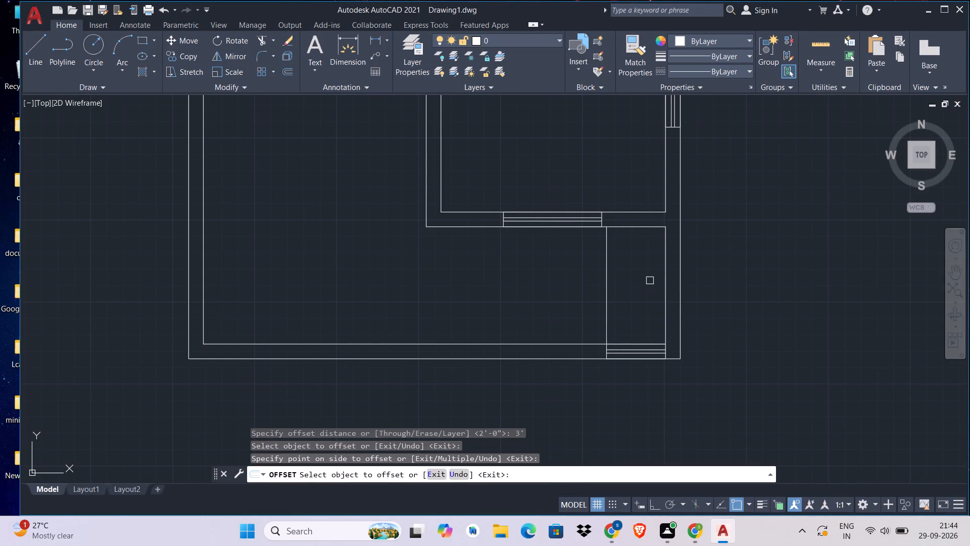
key(Escape)
key(Escape)
key(Escape)
key(Escape)
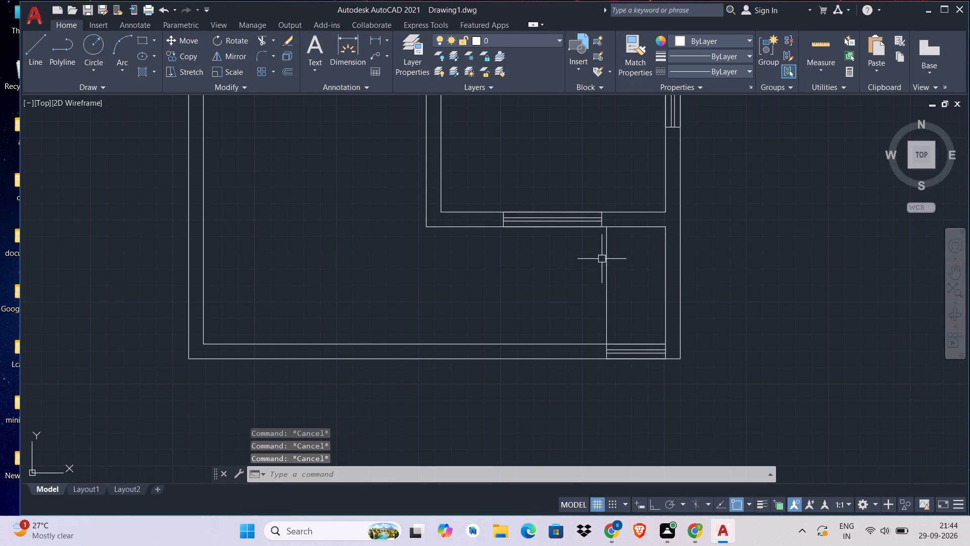
key(Escape)
Move the 5' window in the lower-right room's bottom wall slightly left along the wall, using its lower-right corner as base point.
scroll(593, 222, up, 3)
click(637, 204)
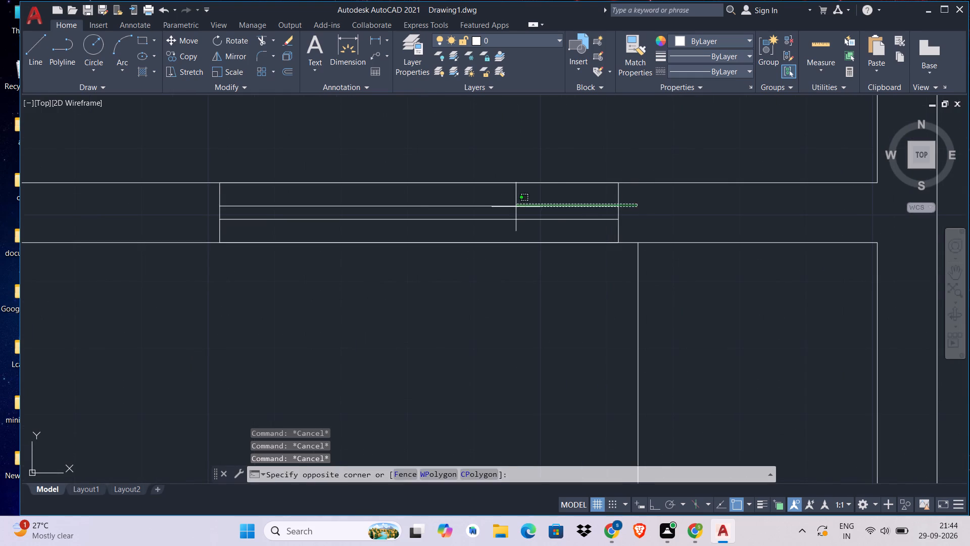
click(515, 209)
click(644, 197)
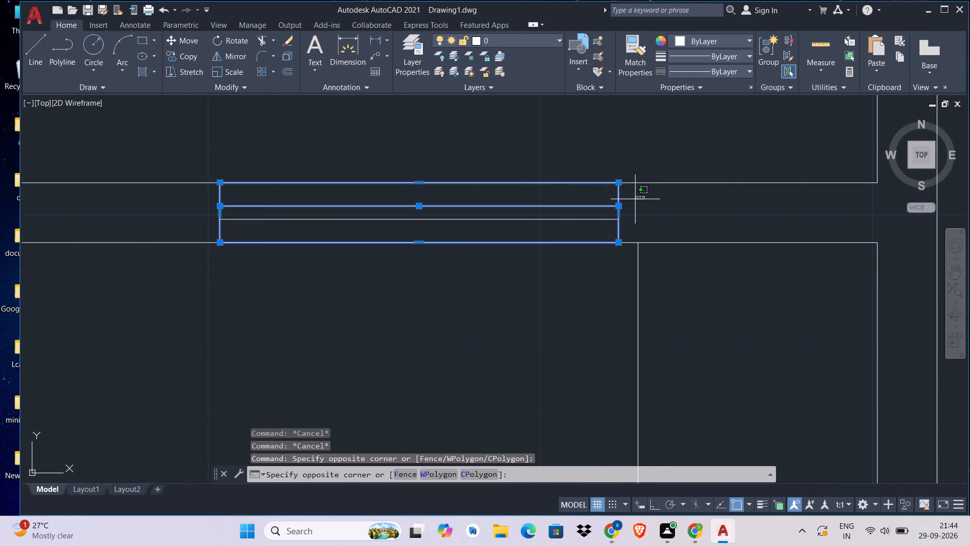
click(542, 226)
text(M)
key(space)
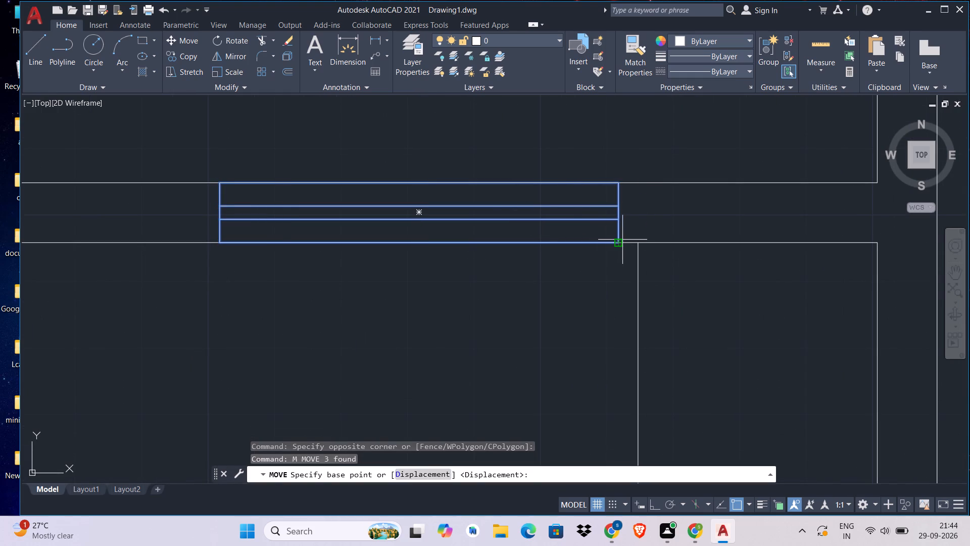
click(616, 242)
scroll(616, 242, down, 1)
middle_drag(616, 242, 670, 244)
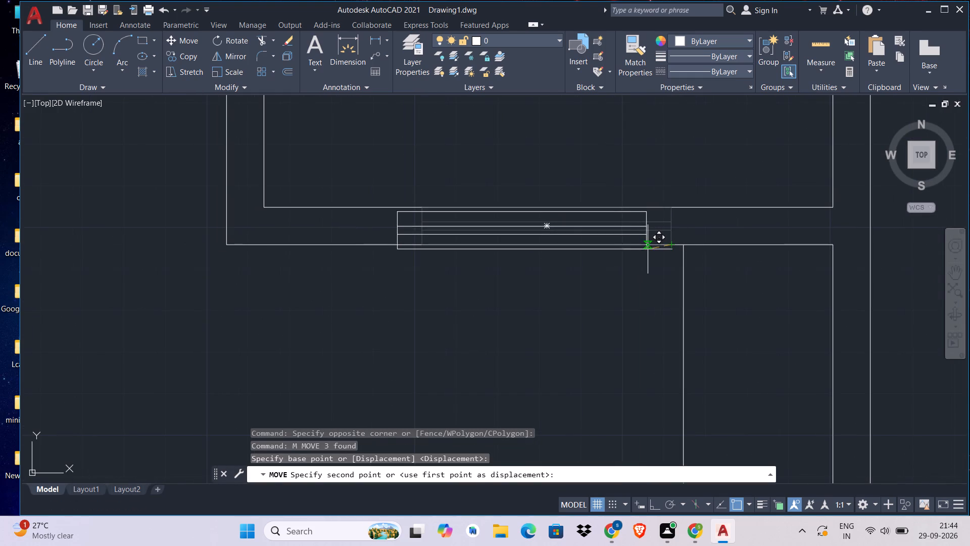
click(649, 247)
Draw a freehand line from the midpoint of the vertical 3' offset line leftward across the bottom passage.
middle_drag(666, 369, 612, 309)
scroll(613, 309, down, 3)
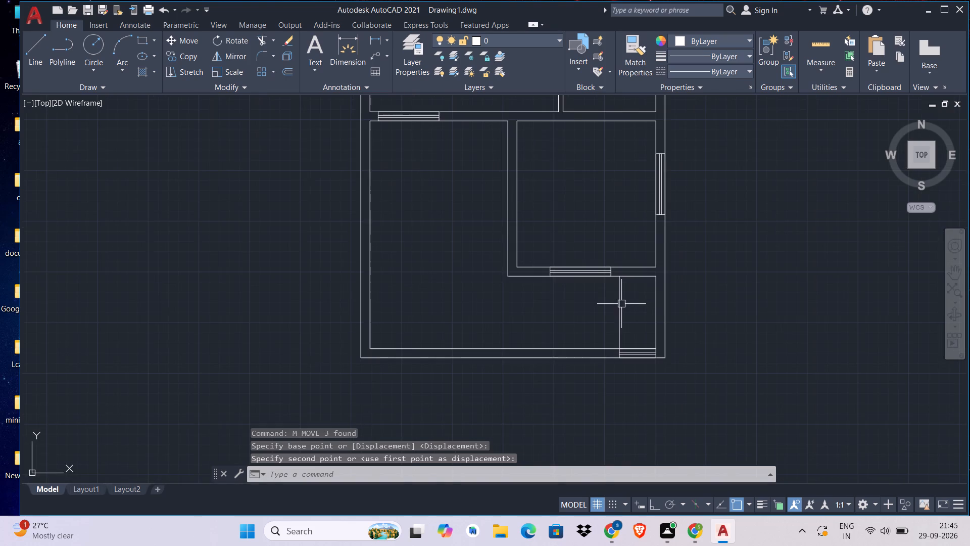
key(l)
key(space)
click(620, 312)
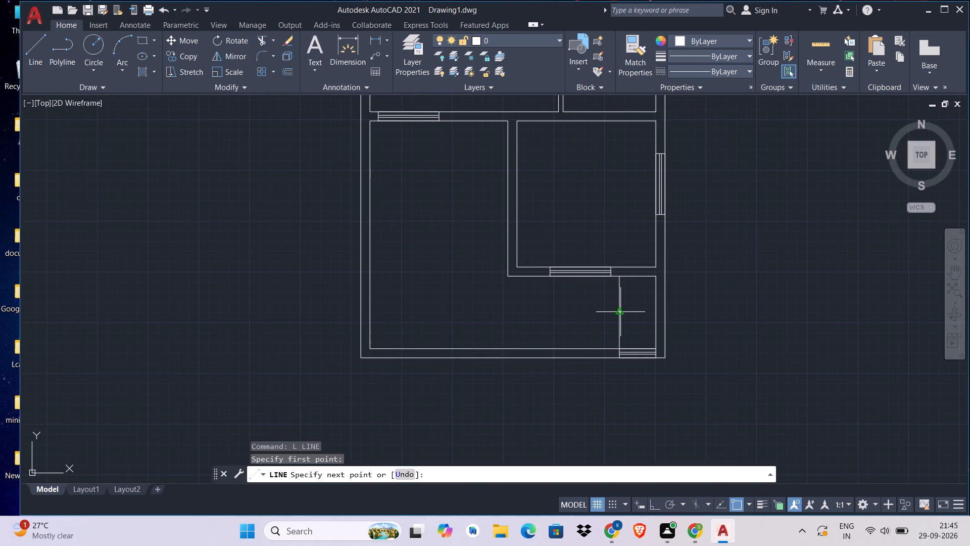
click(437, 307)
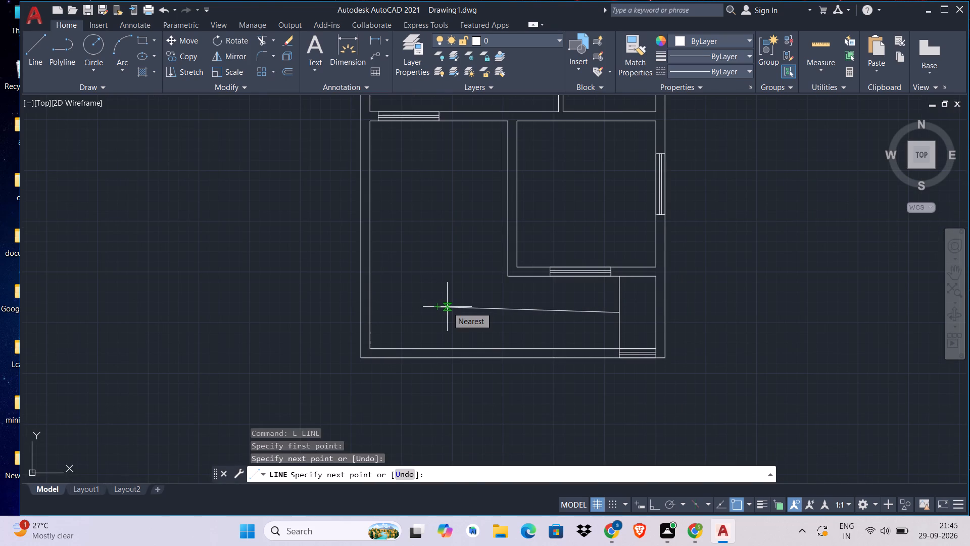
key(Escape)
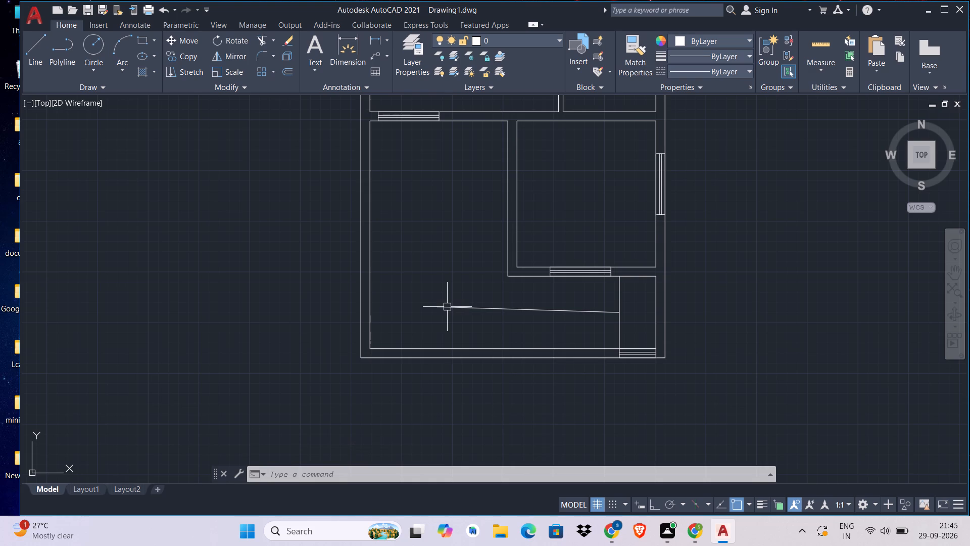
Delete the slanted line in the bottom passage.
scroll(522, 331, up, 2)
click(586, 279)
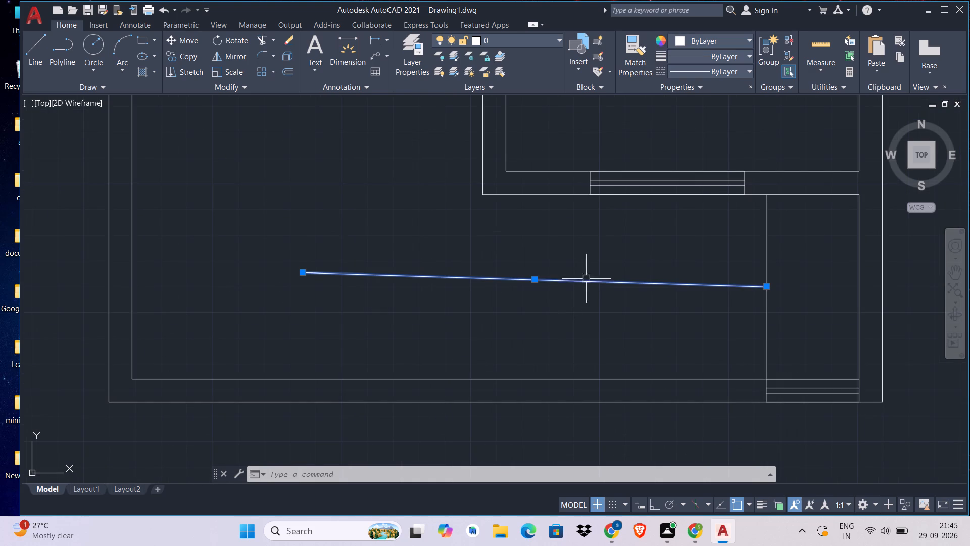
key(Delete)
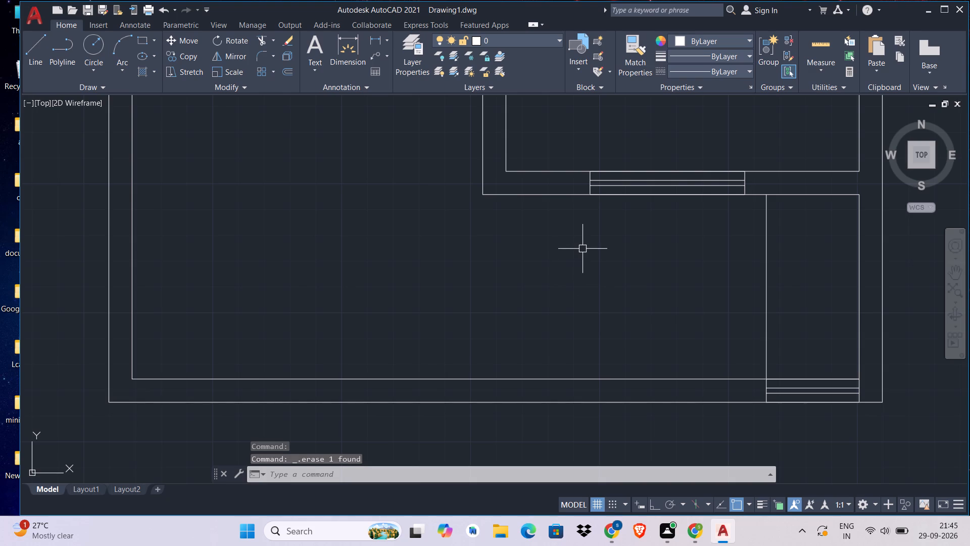
Turn on Ortho and draw a horizontal line from the midpoint of the vertical offset line leftward through the passage.
key(ctrl+l)
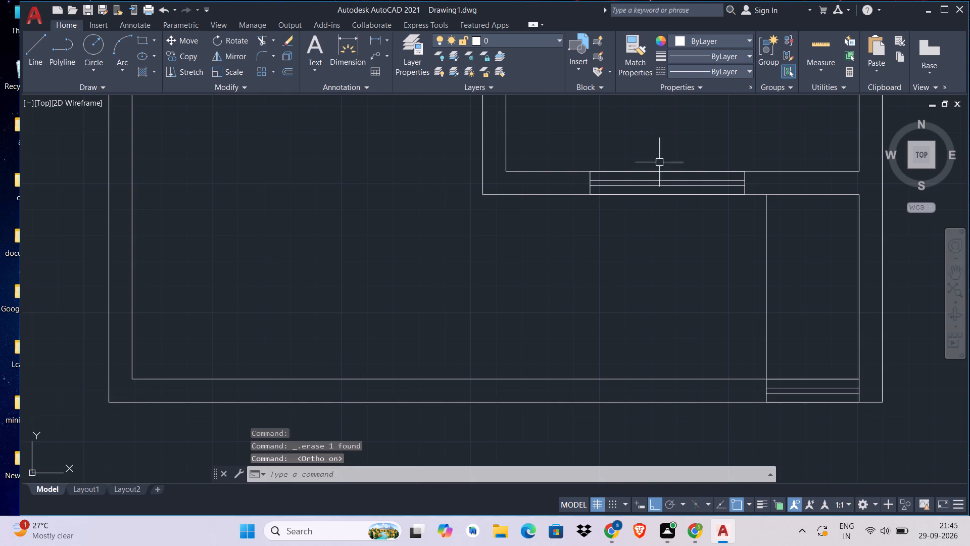
text(L)
key(space)
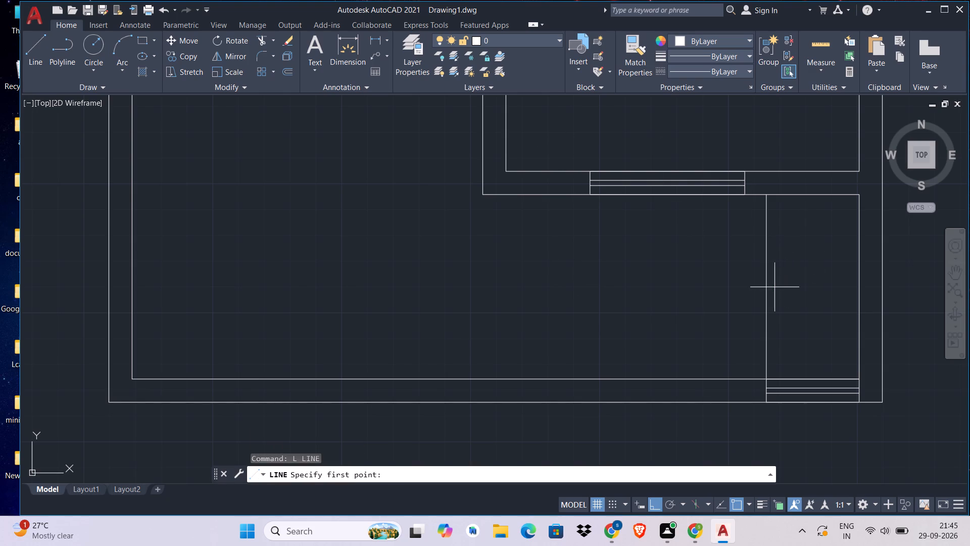
click(767, 287)
click(438, 296)
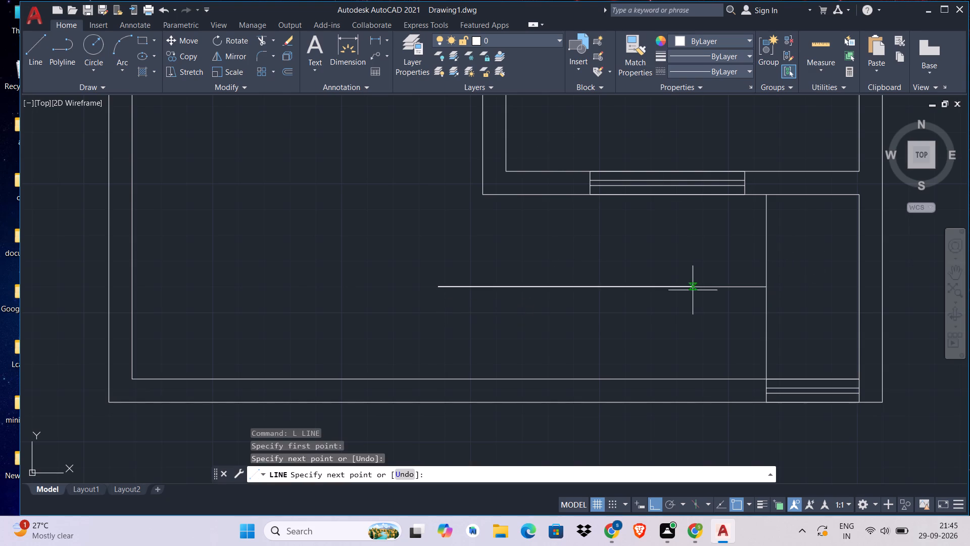
key(Escape)
key(Escape)
Trim the upper half of the vertical offset line above the new horizontal line.
text(TR)
key(space)
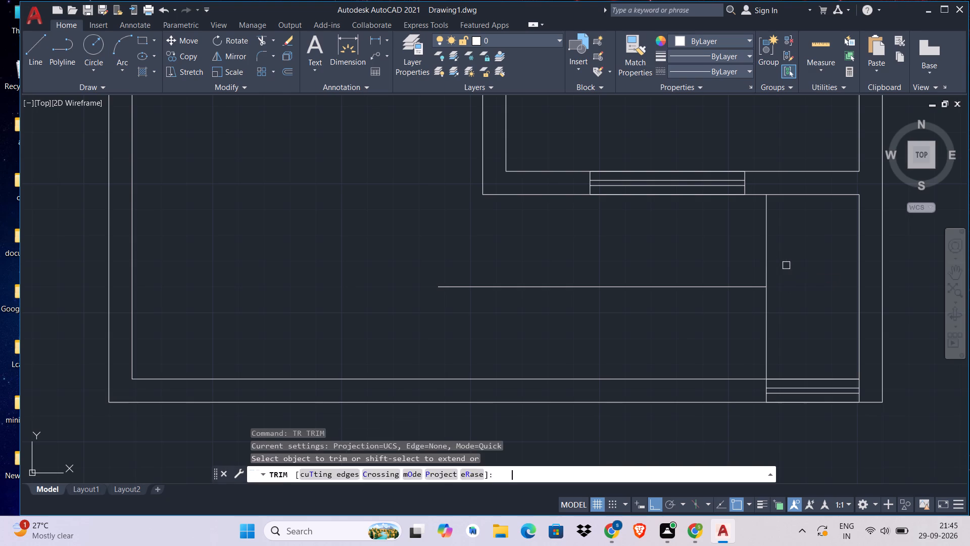
click(783, 253)
click(642, 272)
key(Escape)
Select the remaining lower half of the vertical offset line above the 3' window.
scroll(787, 323, up, 1)
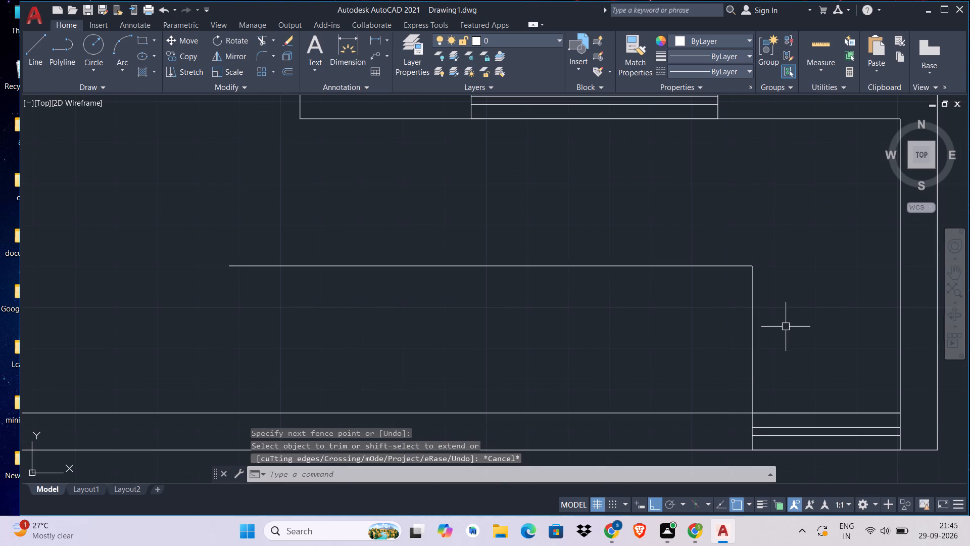
click(786, 327)
click(760, 326)
click(798, 316)
click(648, 368)
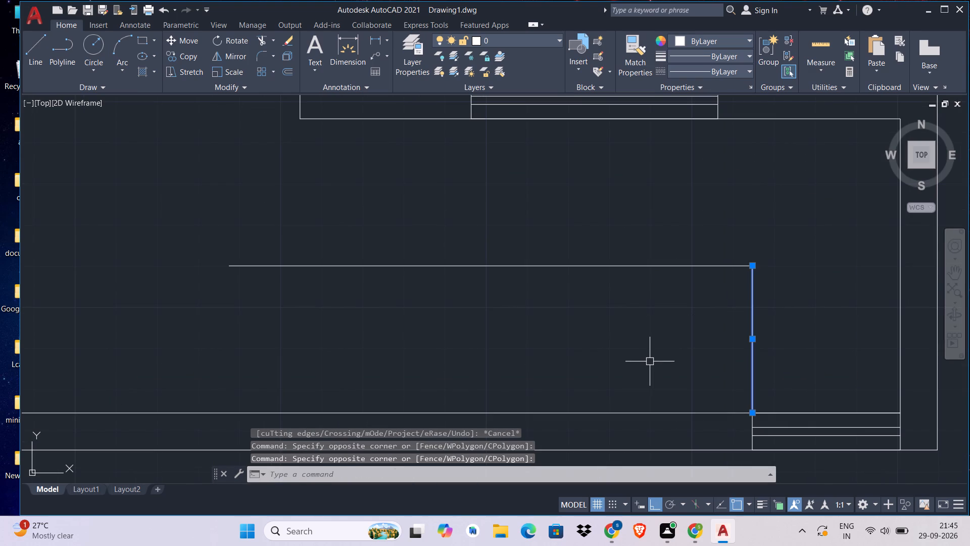
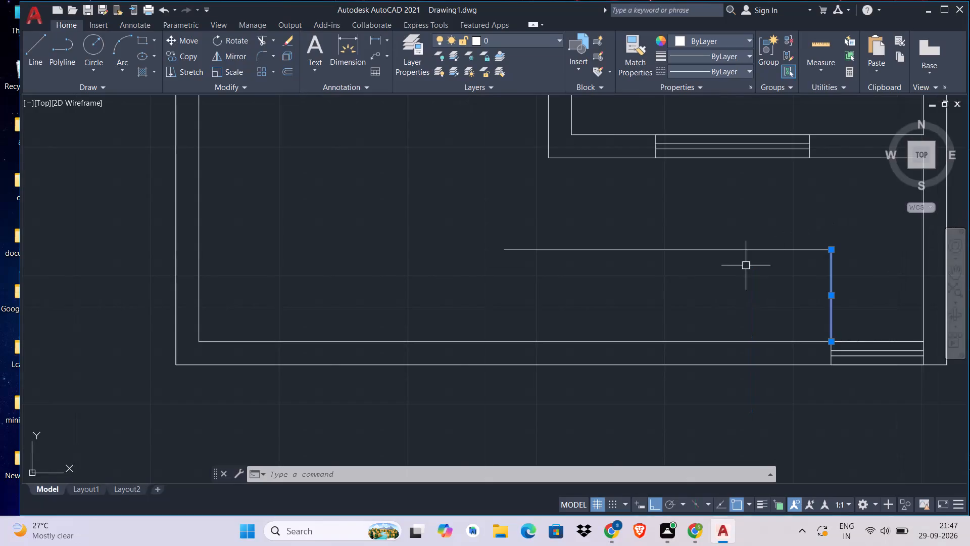
Copy the selected vertical line as a linear array of 14 items spaced 10" leftward along the passage wall to form stair treads.
middle_drag(784, 303, 705, 199)
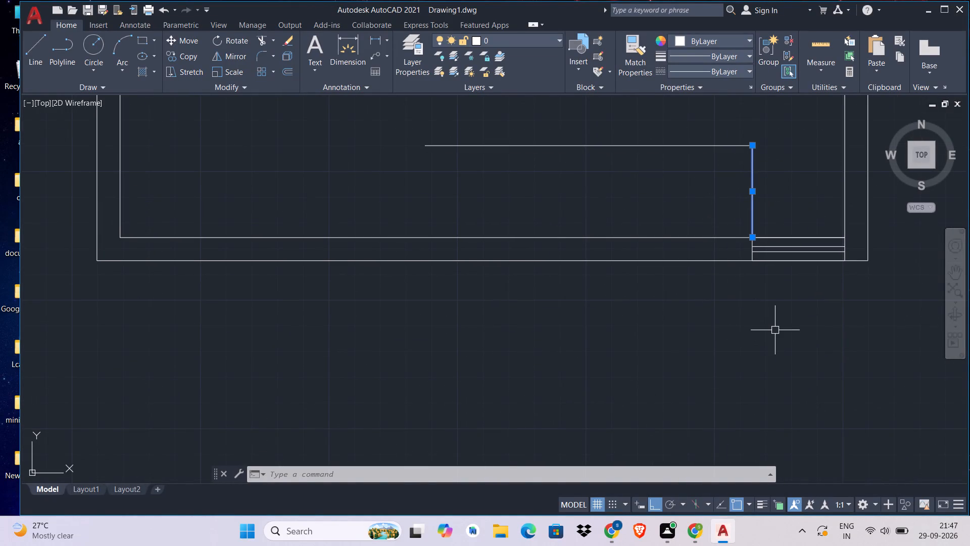
middle_drag(722, 280, 731, 372)
scroll(770, 314, up, 1)
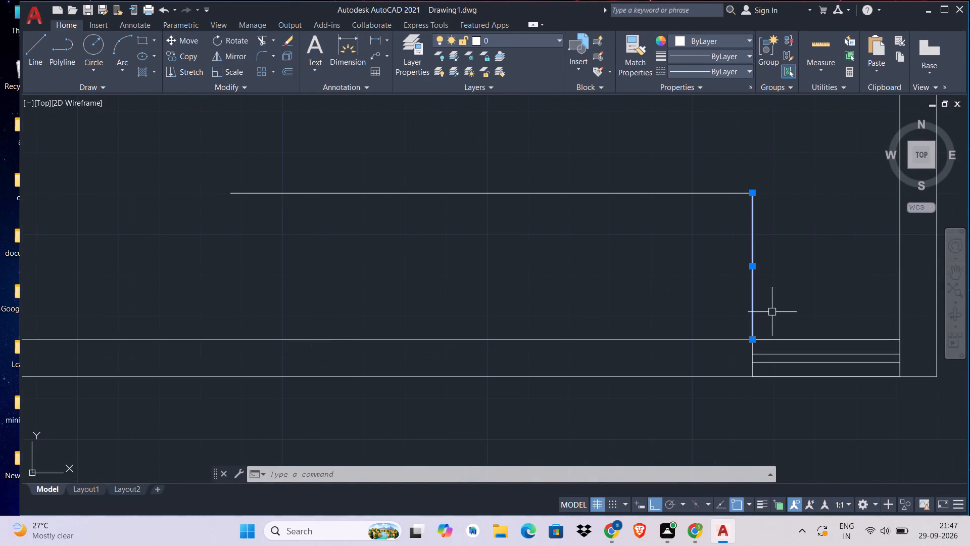
text(CO)
key(space)
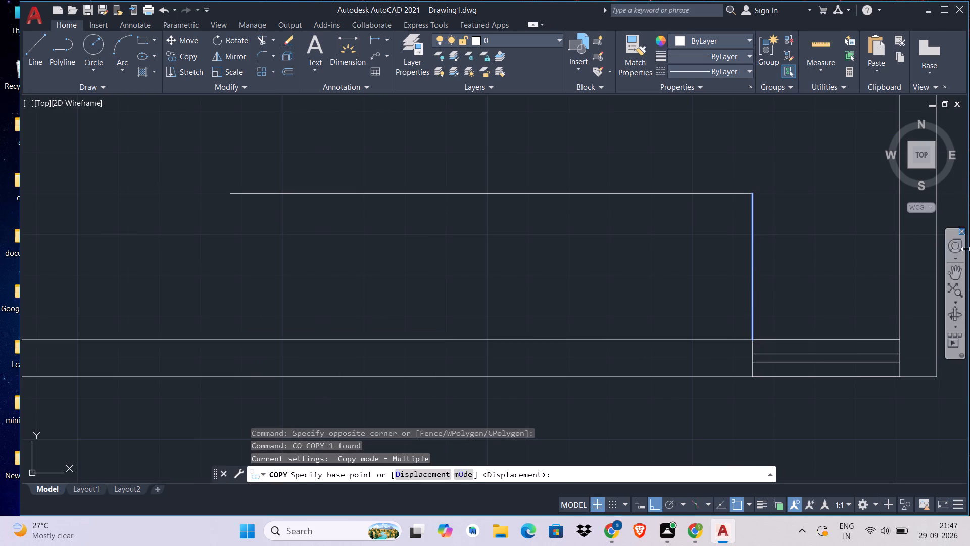
click(752, 340)
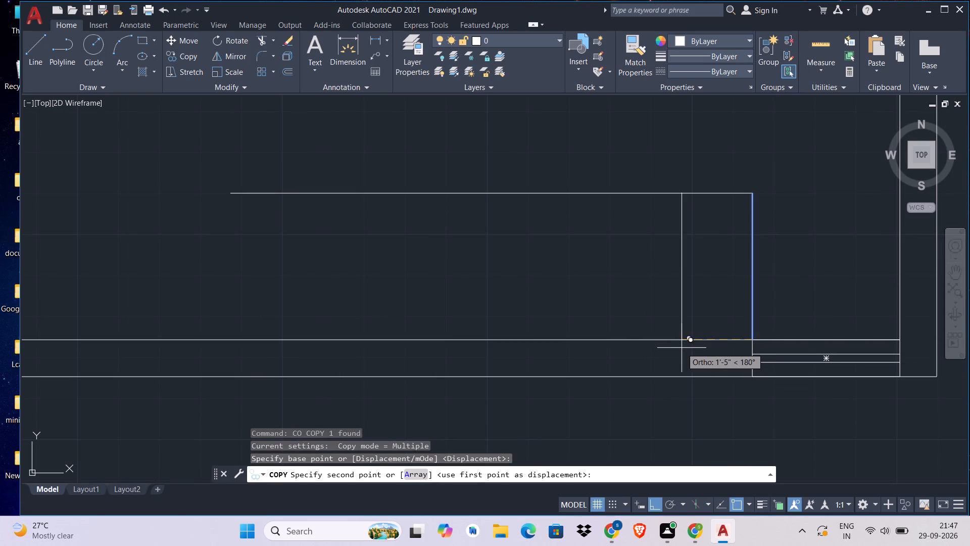
click(419, 474)
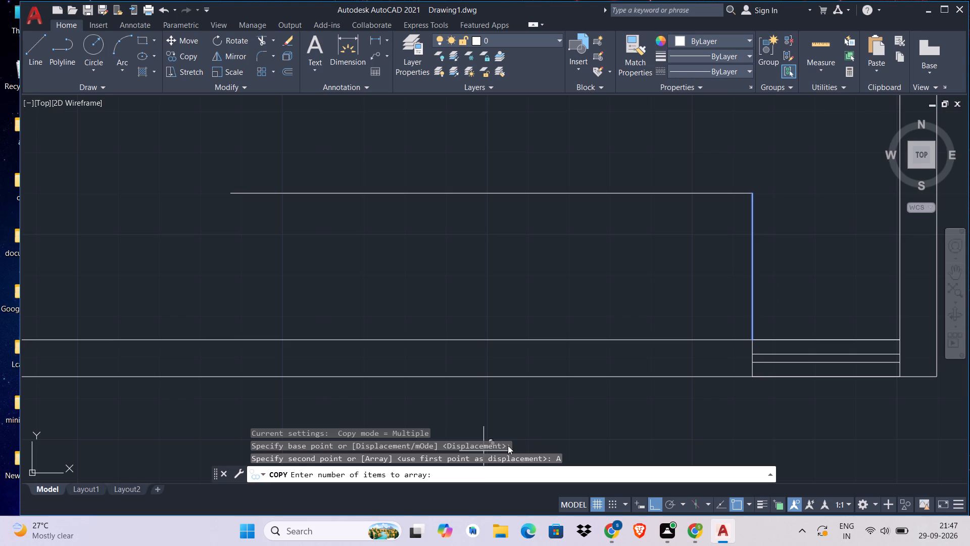
text(14)
key(Return)
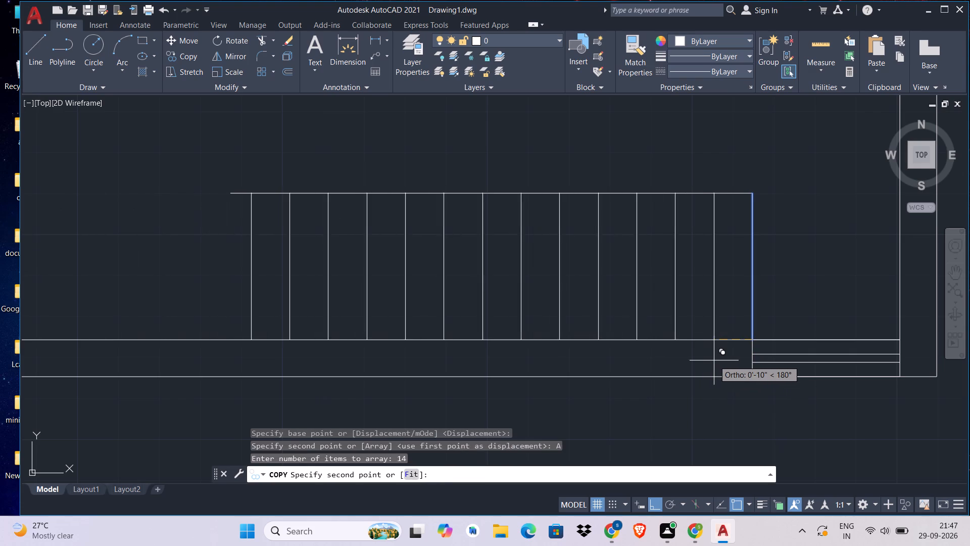
text(10)
key(Return)
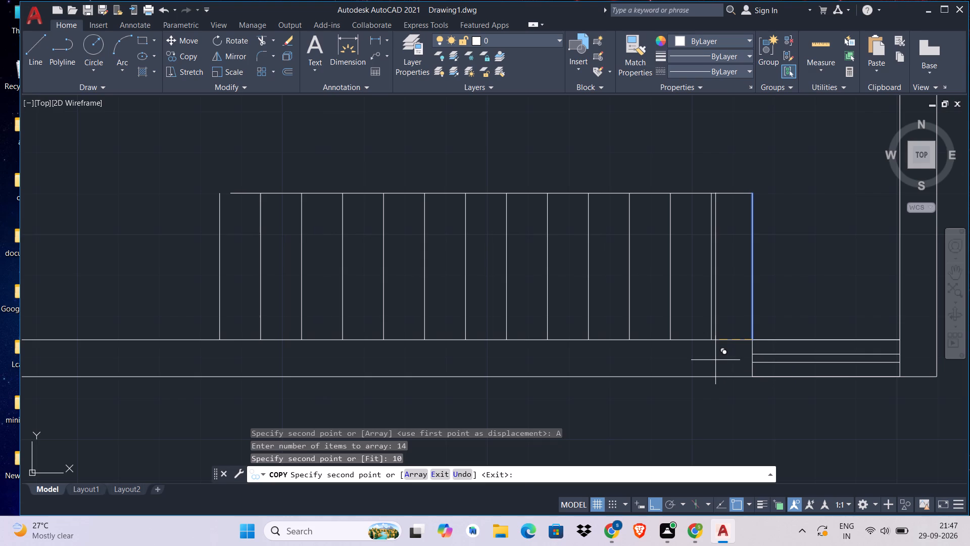
middle_drag(268, 223, 395, 243)
key(Escape)
Extend the horizontal line's left end to the last stair line.
scroll(376, 211, up, 2)
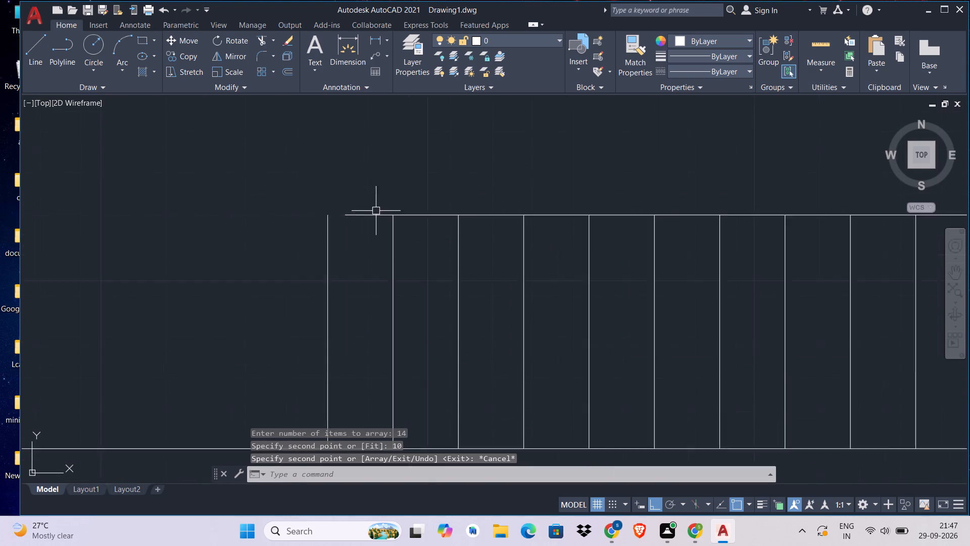
text(EX)
key(space)
click(360, 217)
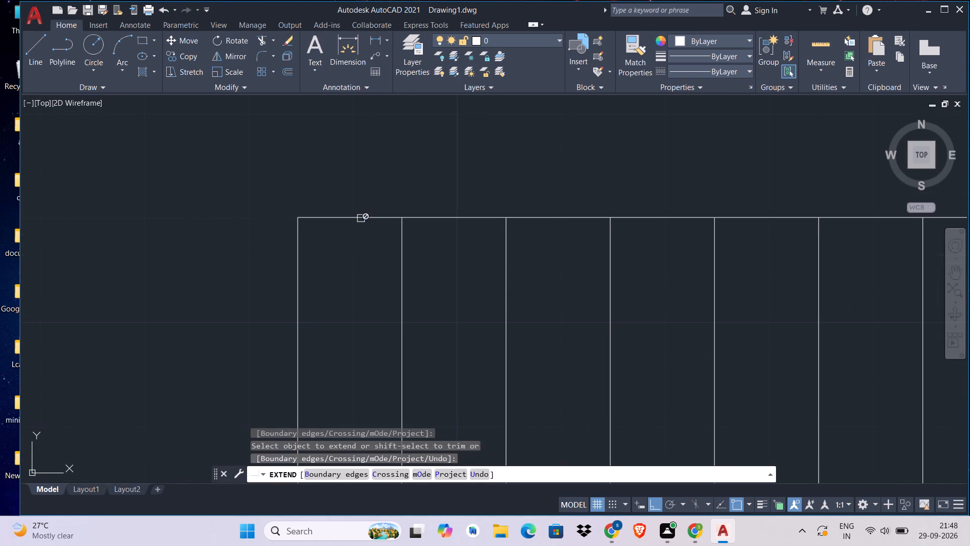
key(Escape)
Copy the five stair lines nearest the landing upward so they stand on the horizontal dividing line as the upper flight.
scroll(501, 265, down, 4)
middle_drag(615, 263, 512, 278)
scroll(554, 281, up, 3)
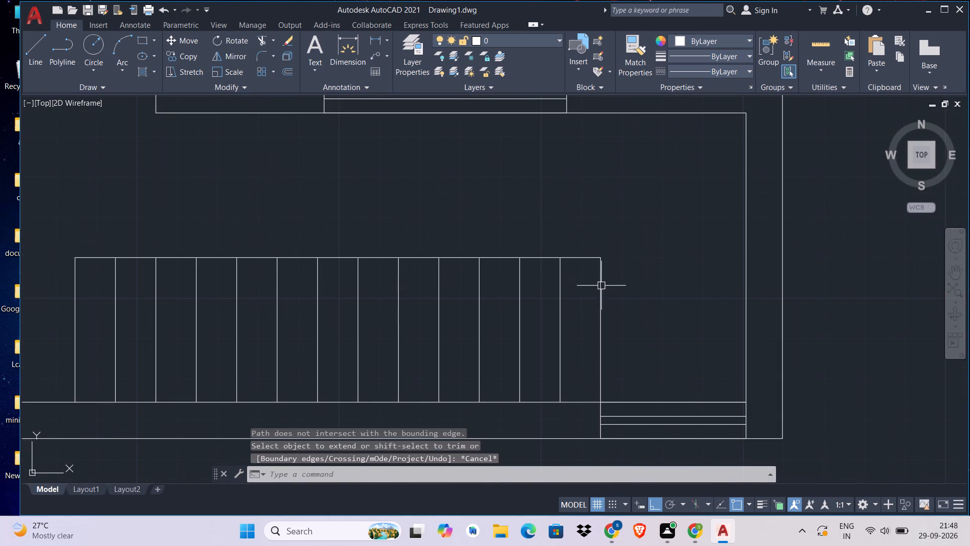
drag(623, 283, 614, 283)
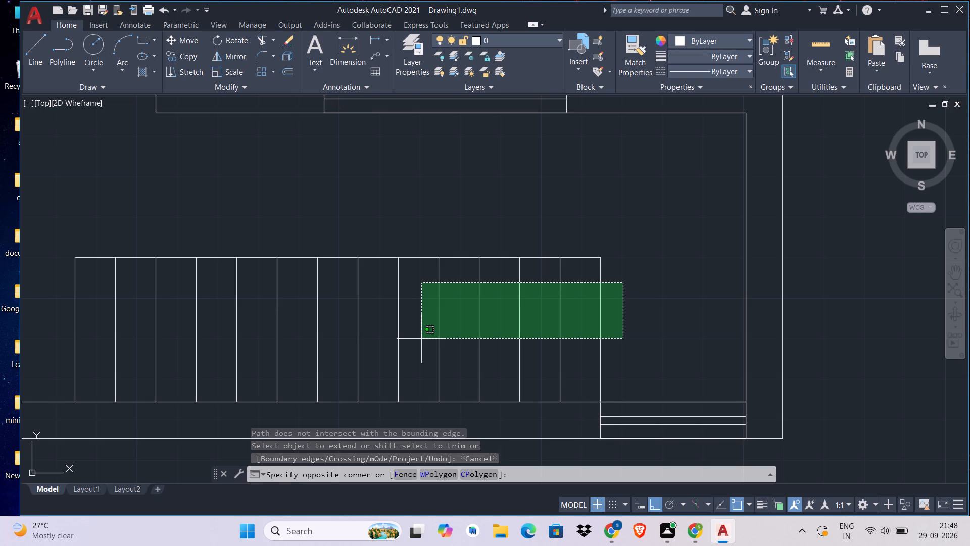
click(421, 339)
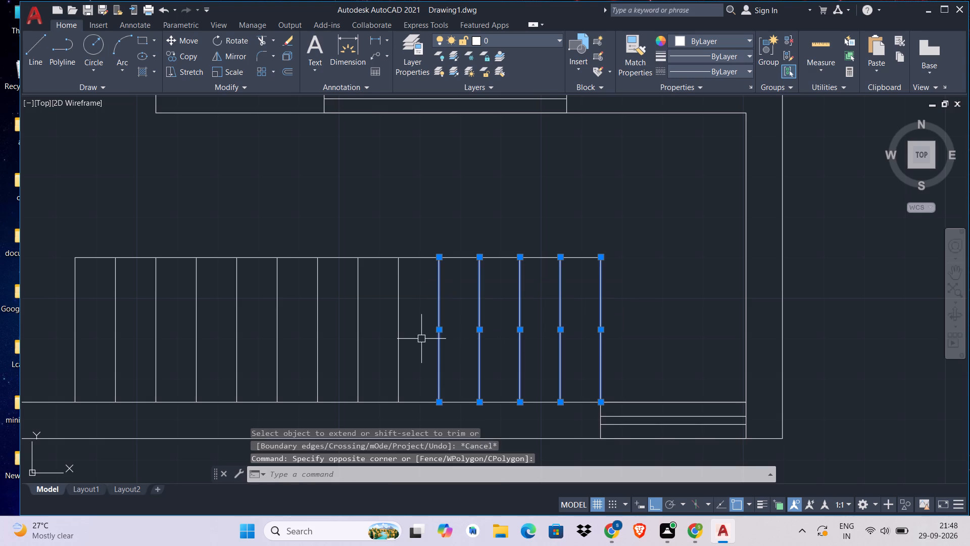
text(CO)
key(space)
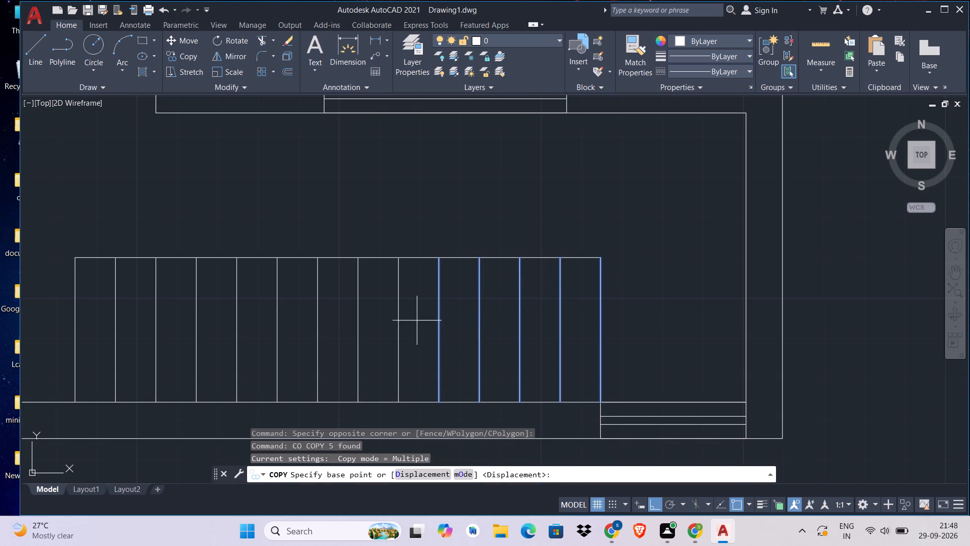
click(437, 404)
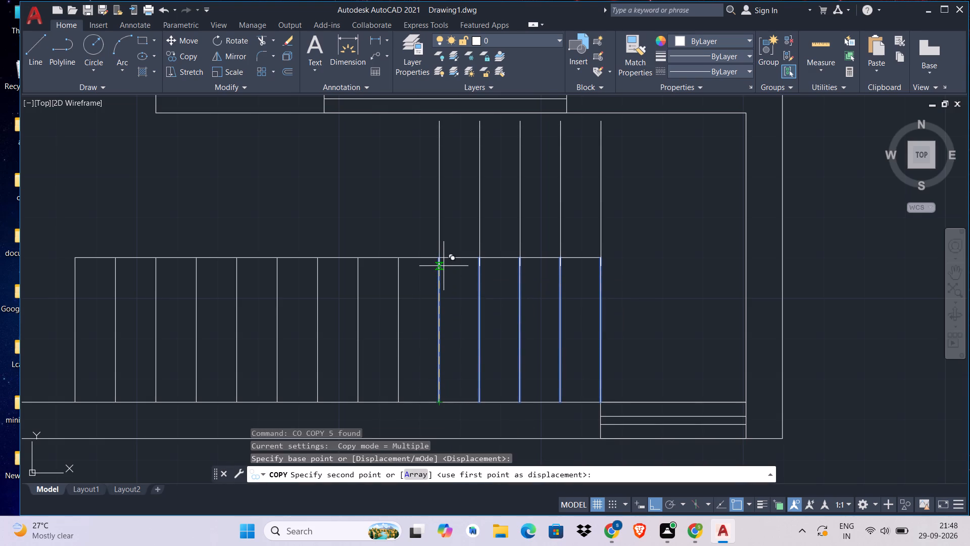
click(439, 259)
key(Escape)
Draw horizontal centre lines through the tread midpoints of the lower flight and the upper flight.
scroll(541, 310, down, 1)
middle_drag(541, 310, 618, 327)
key(l)
key(space)
click(329, 341)
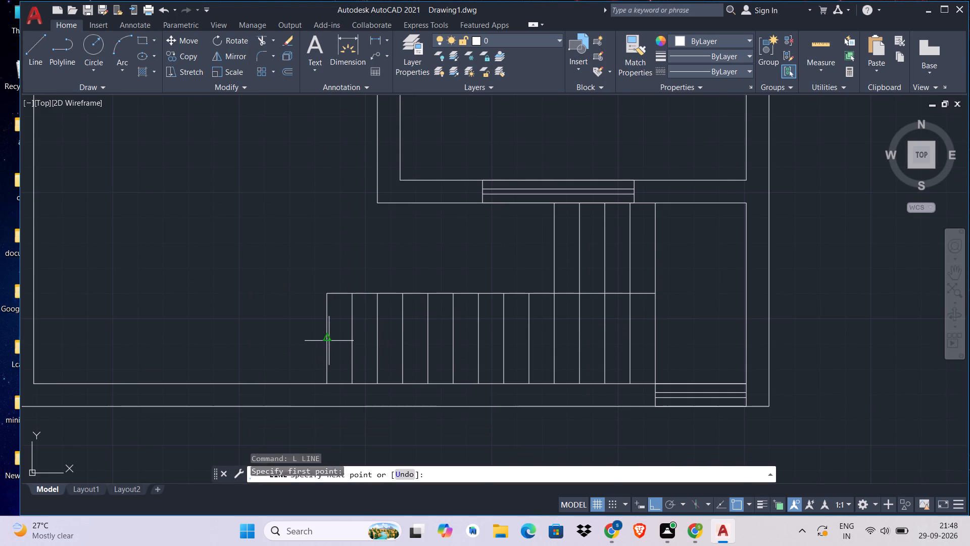
click(658, 336)
key(Escape)
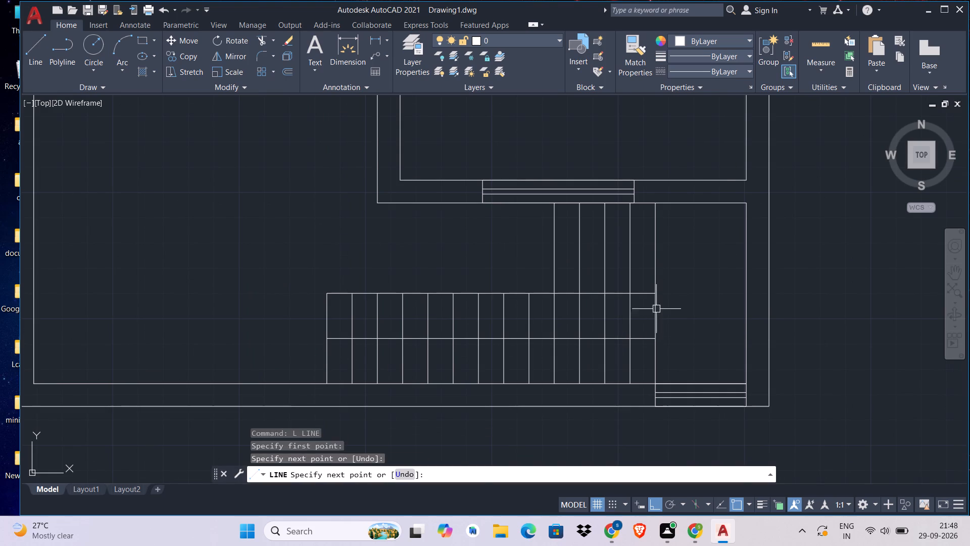
key(space)
click(557, 249)
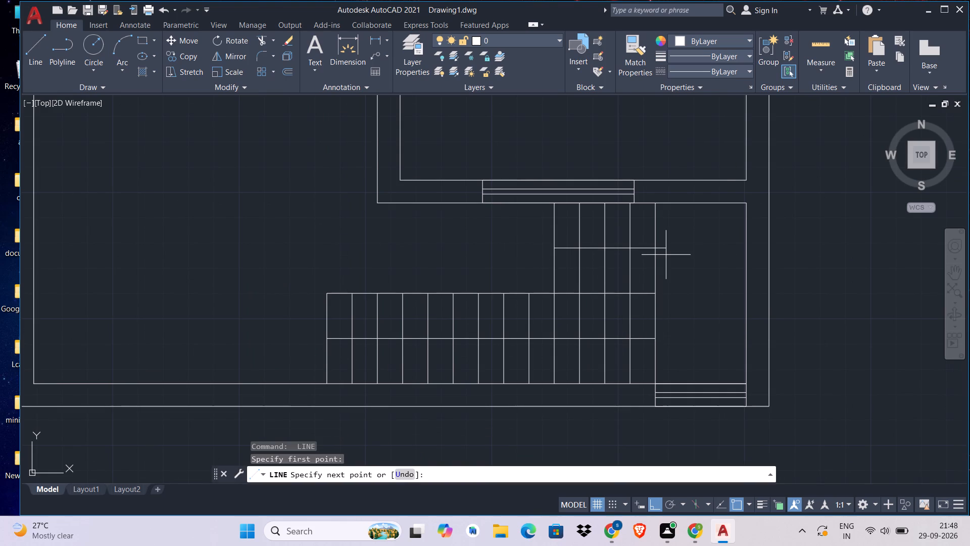
click(658, 246)
key(Escape)
Draw a three-point arc on the landing through the right ends of the upper and lower centre lines.
drag(121, 75, 124, 80)
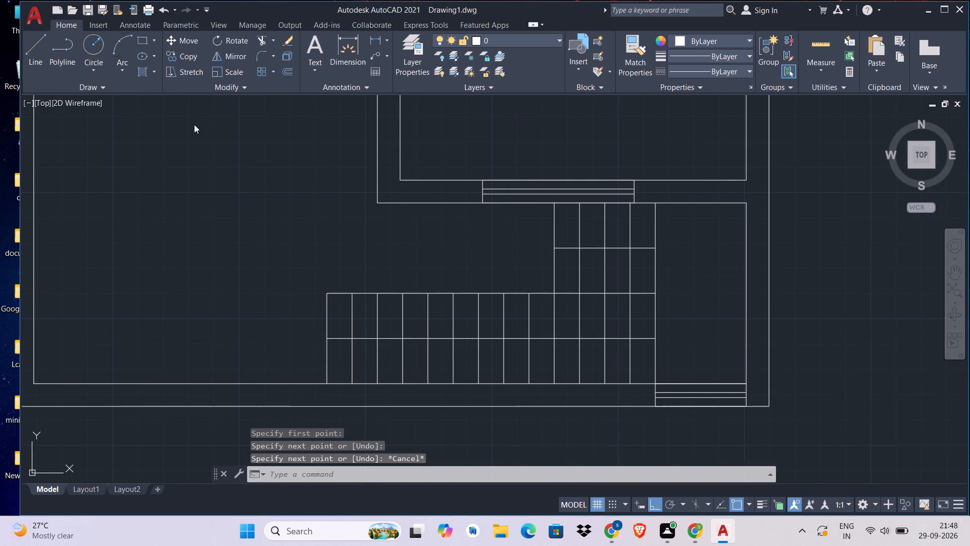
click(132, 50)
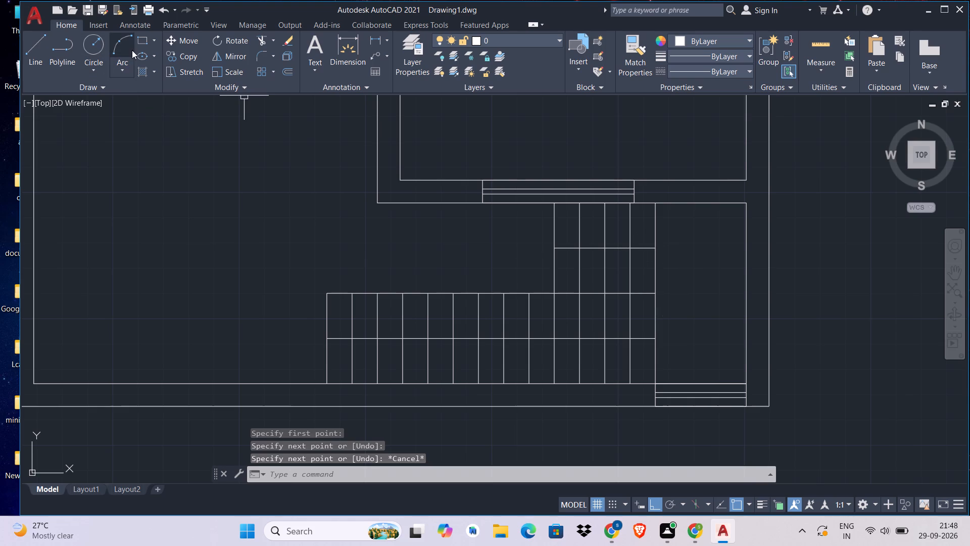
click(657, 252)
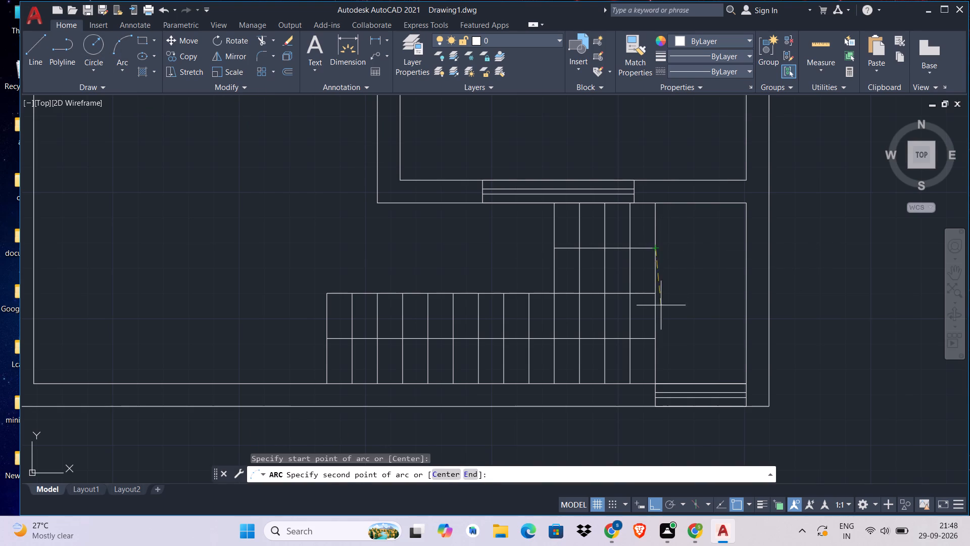
click(657, 341)
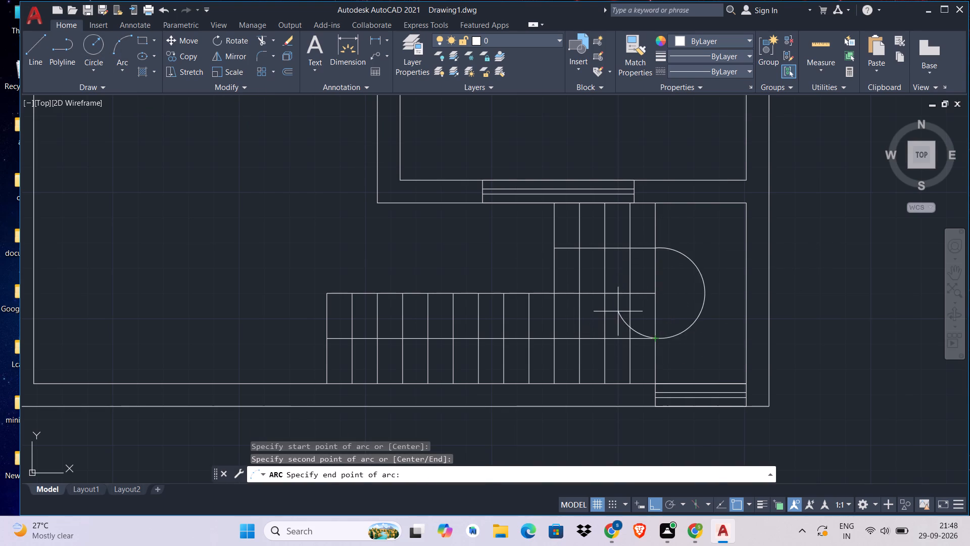
click(591, 309)
key(Escape)
Trim and erase the surplus part of the arc that runs back over the lower flight, keeping only the landing curve.
key(t)
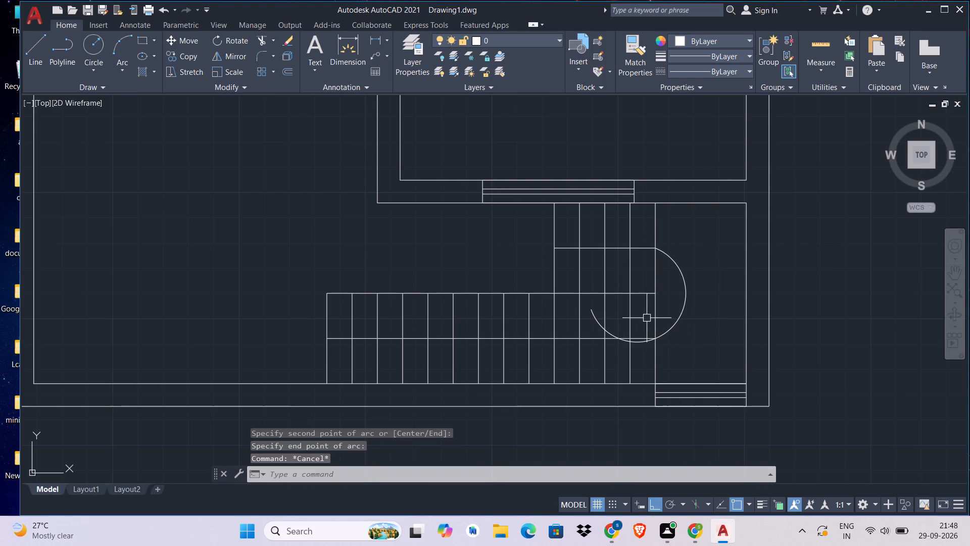
text(R)
key(space)
scroll(637, 333, up, 3)
click(646, 357)
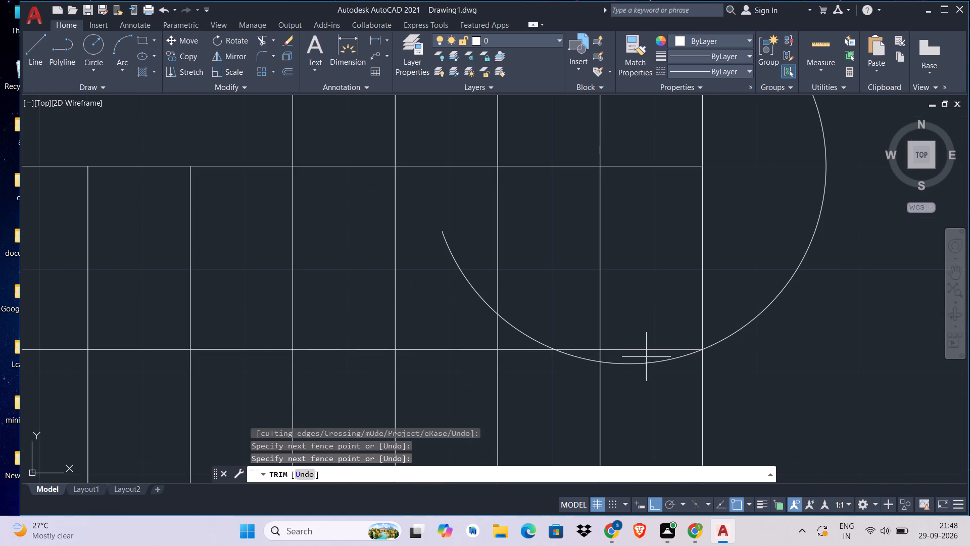
click(621, 377)
key(Escape)
click(515, 307)
click(514, 328)
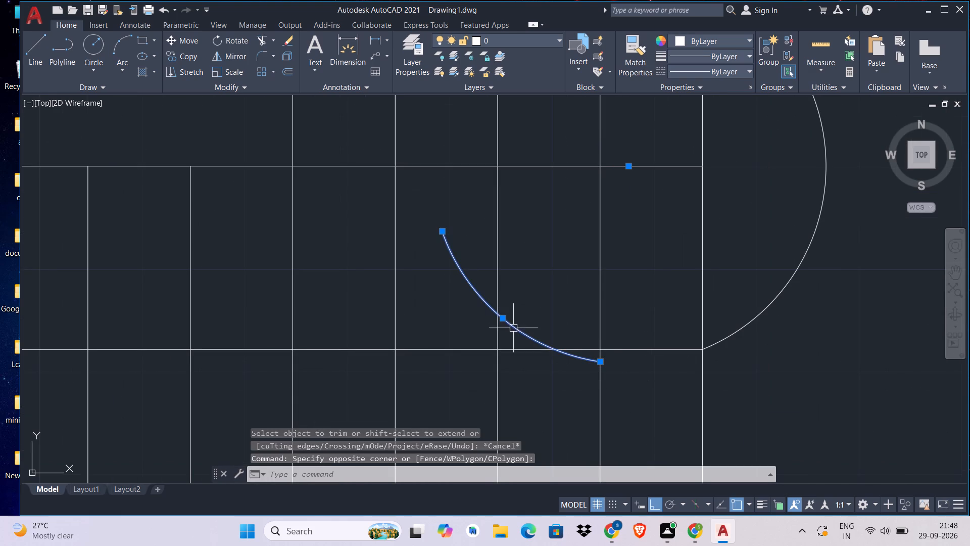
key(Delete)
With Ortho off, draw a slanted arrowhead line from the upper centre line's left end to the adjacent stair line.
scroll(573, 316, down, 3)
middle_drag(721, 317, 728, 315)
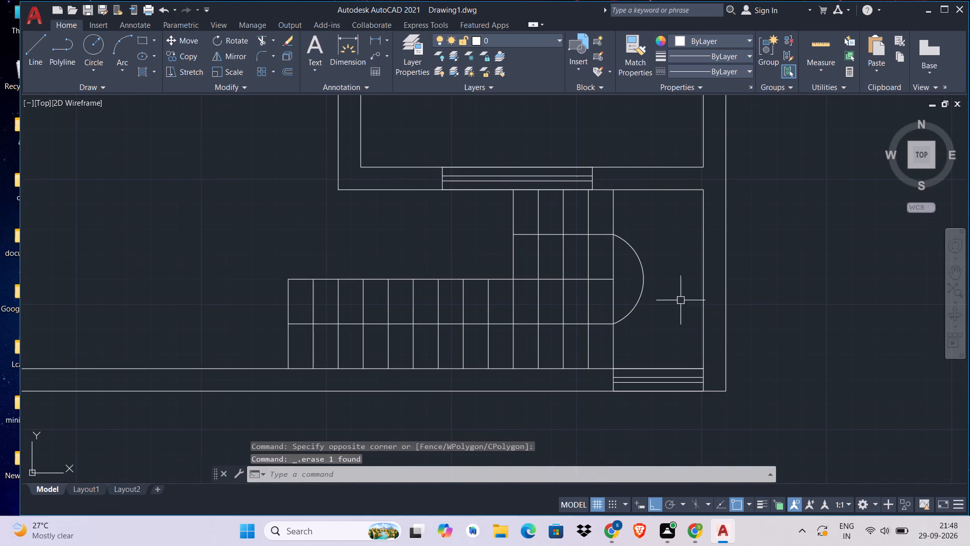
scroll(536, 235, up, 4)
text(L)
key(space)
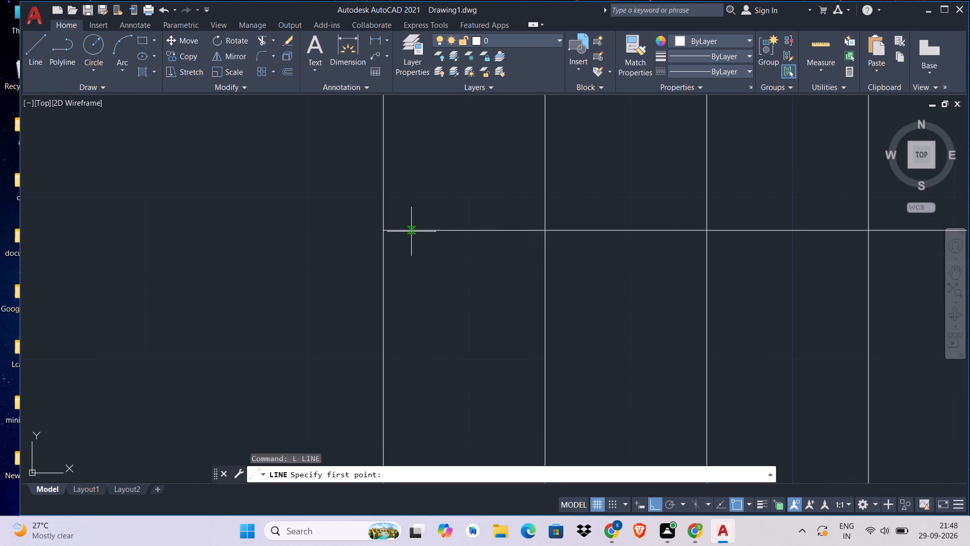
click(389, 231)
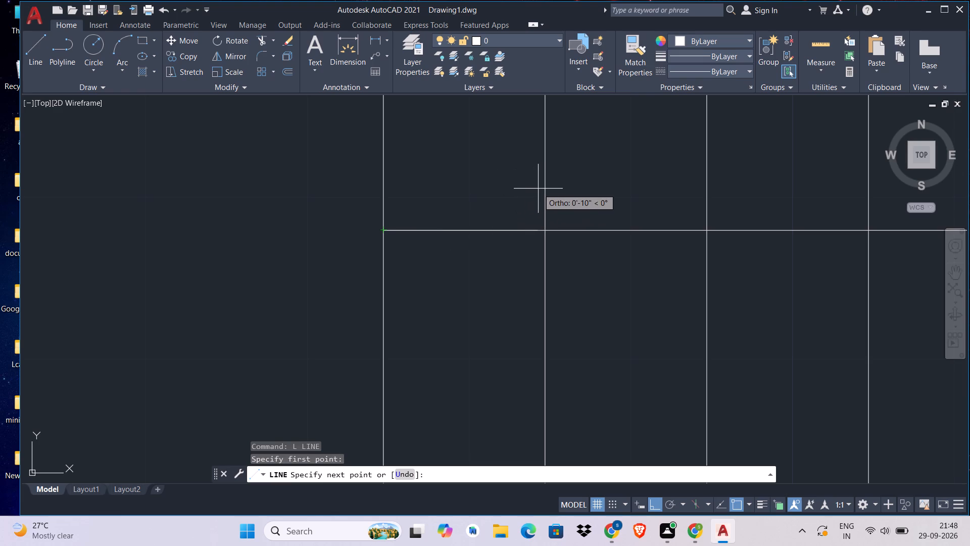
key(ctrl+l)
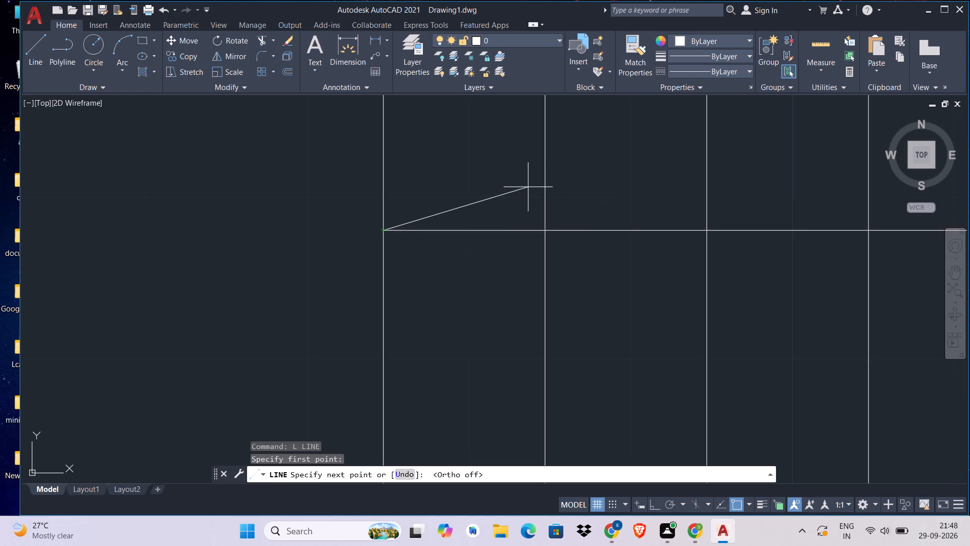
click(543, 160)
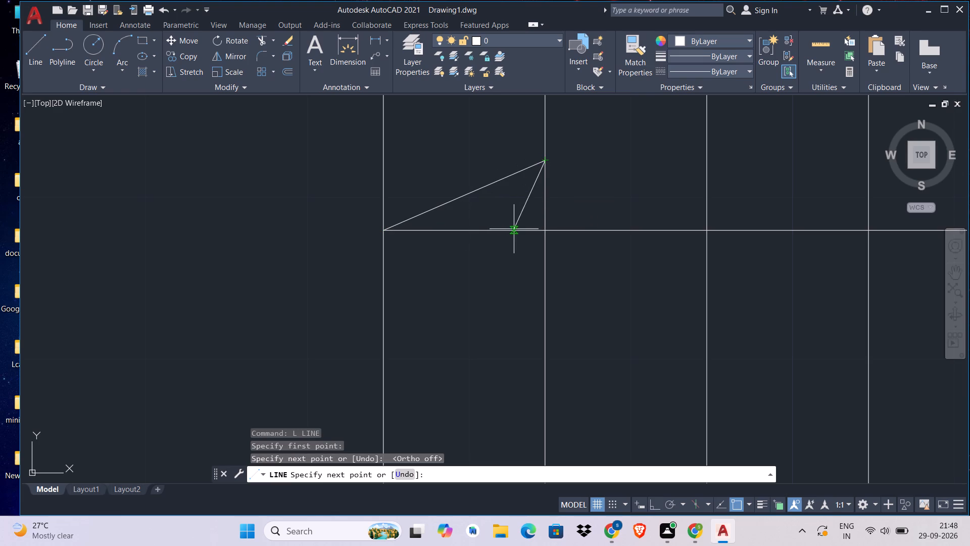
key(Escape)
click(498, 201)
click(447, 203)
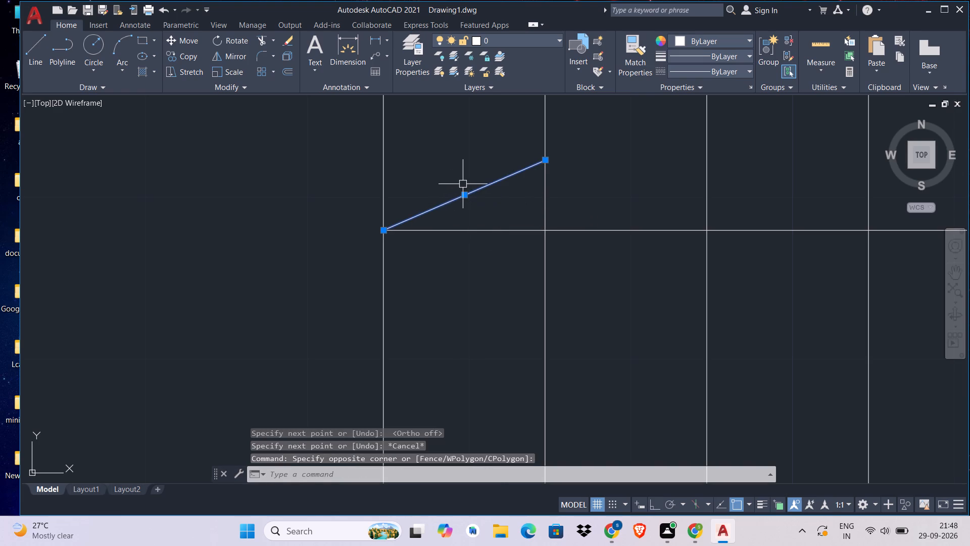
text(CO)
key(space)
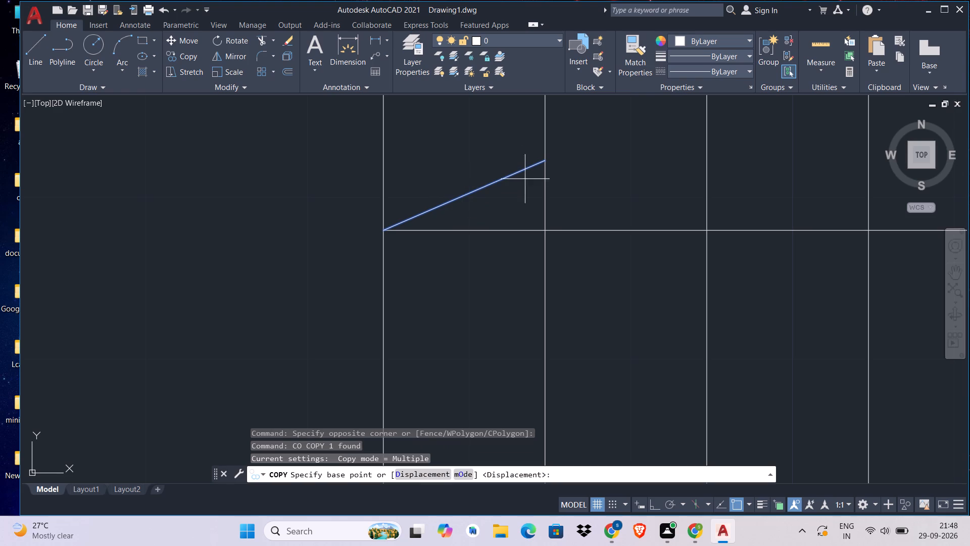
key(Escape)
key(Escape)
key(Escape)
Mirror the slanted arrowhead line about the upper flight's centre line, keeping the source line.
text(MI)
key(space)
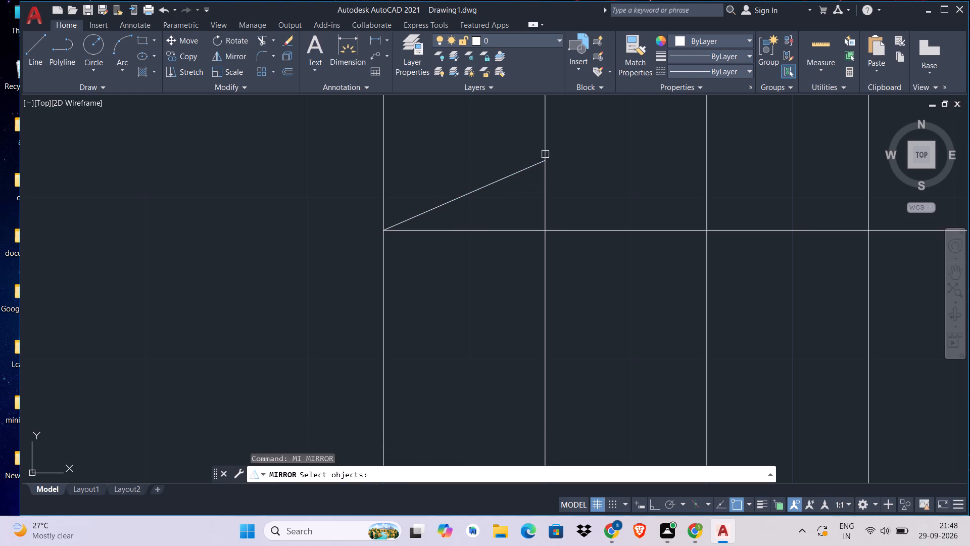
click(526, 169)
key(Return)
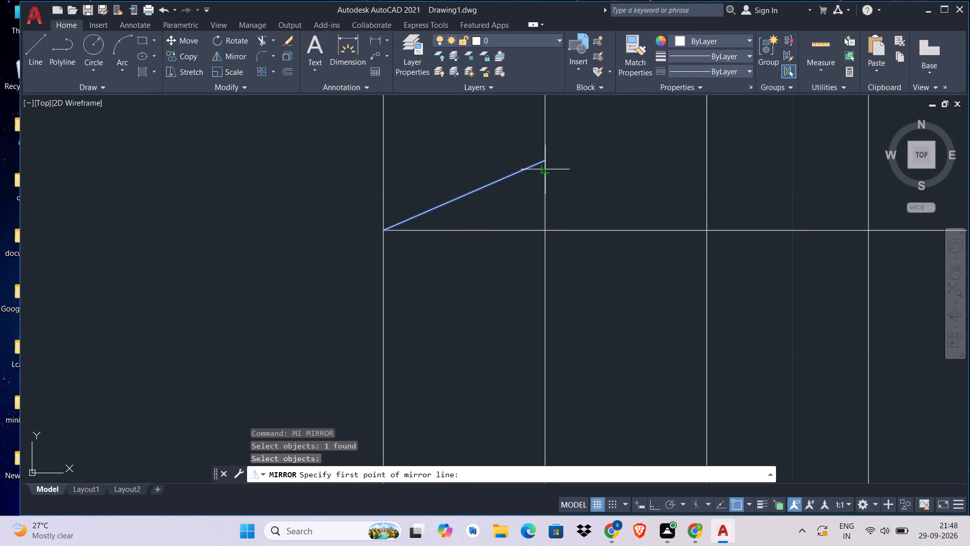
click(383, 229)
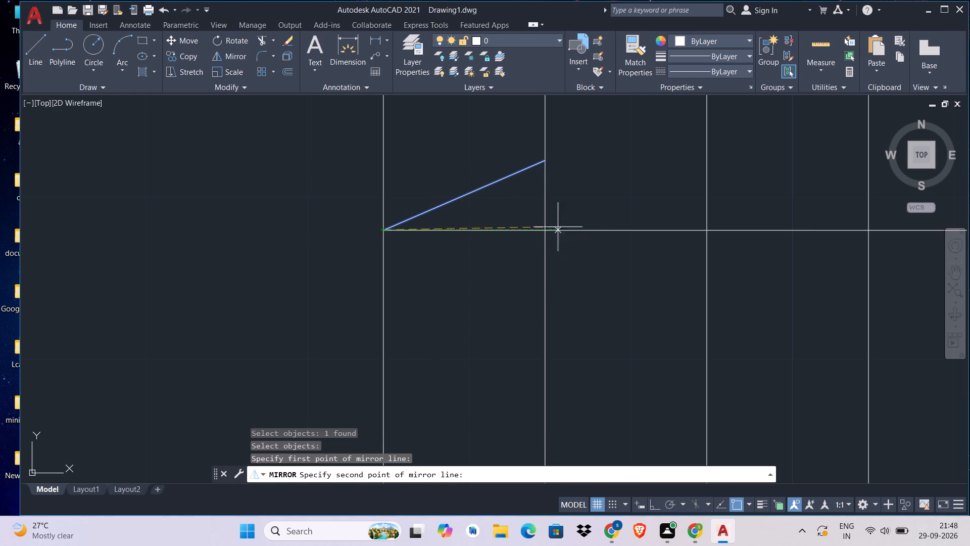
click(547, 229)
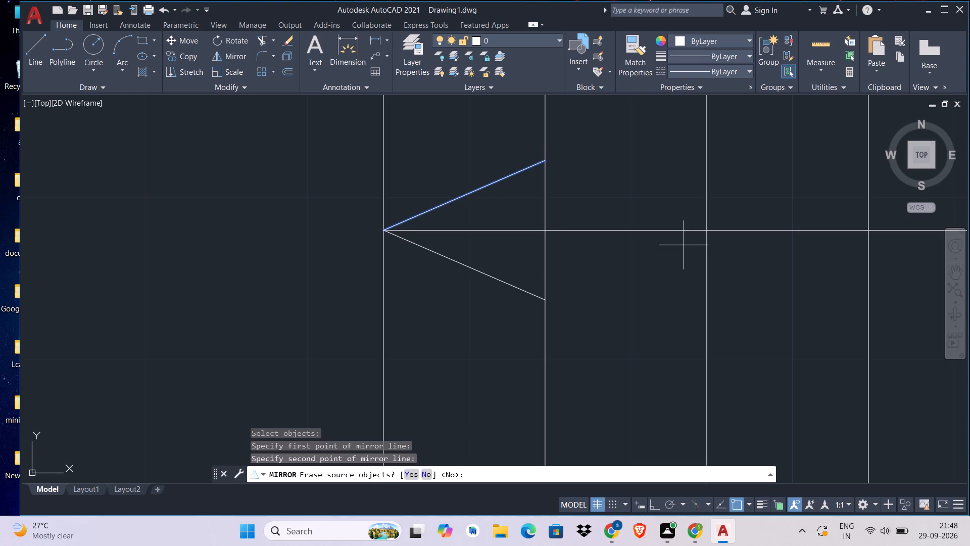
key(Return)
key(Return)
key(Return)
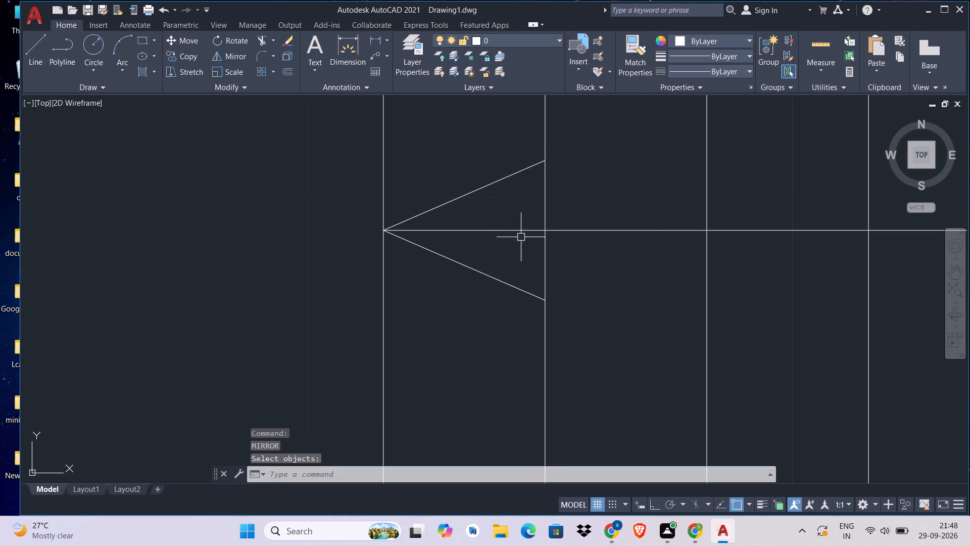
scroll(528, 227, down, 4)
scroll(528, 227, up, 1)
scroll(597, 282, down, 3)
middle_drag(600, 277, 671, 260)
key(Escape)
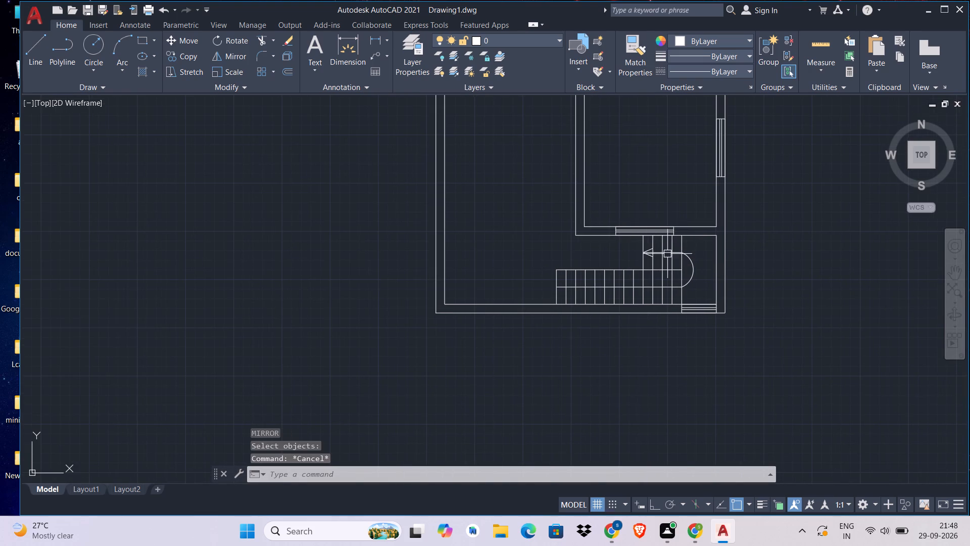
key(Escape)
key(Escape)
Measure the width of the lower flight's first tread at its outer end.
middle_drag(604, 236, 610, 252)
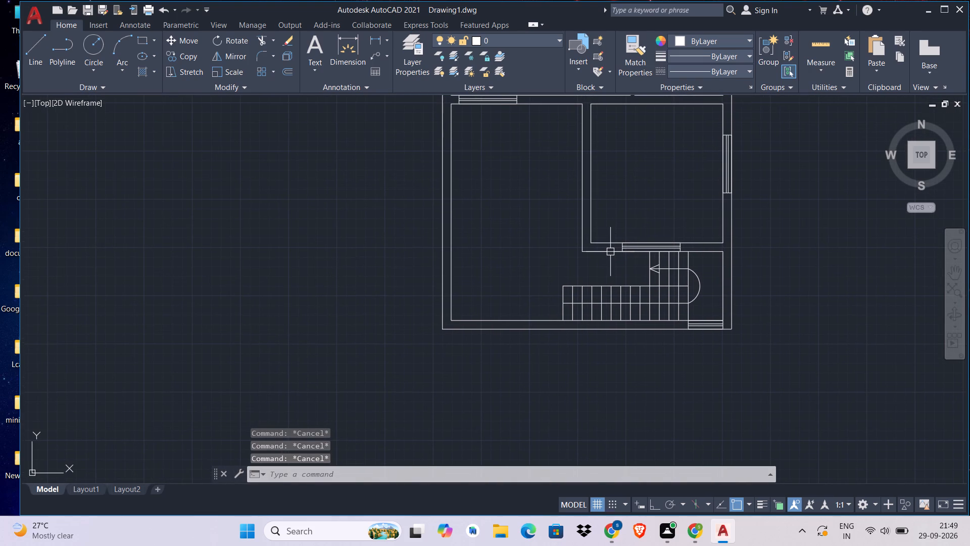
middle_drag(629, 252, 595, 241)
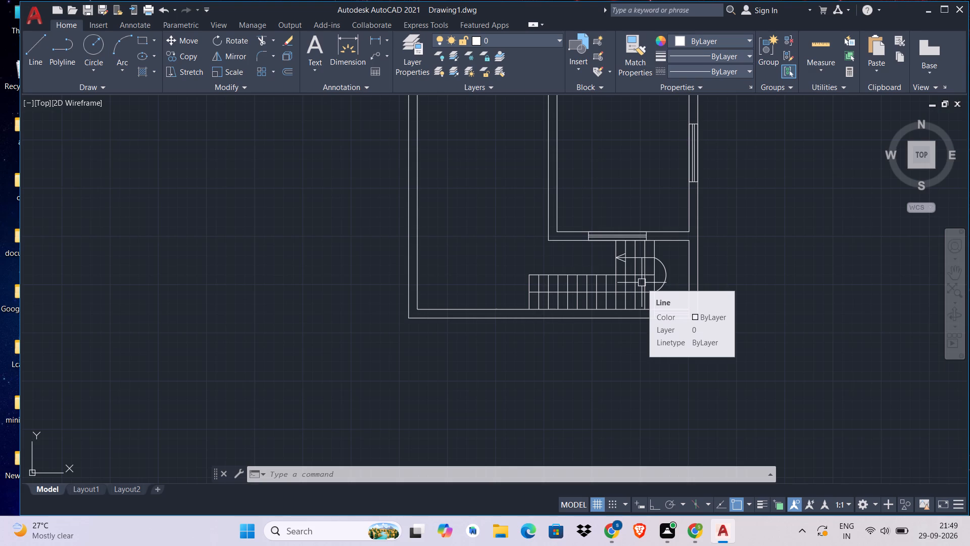
scroll(651, 293, up, 3)
scroll(565, 302, up, 2)
middle_drag(635, 304, 649, 375)
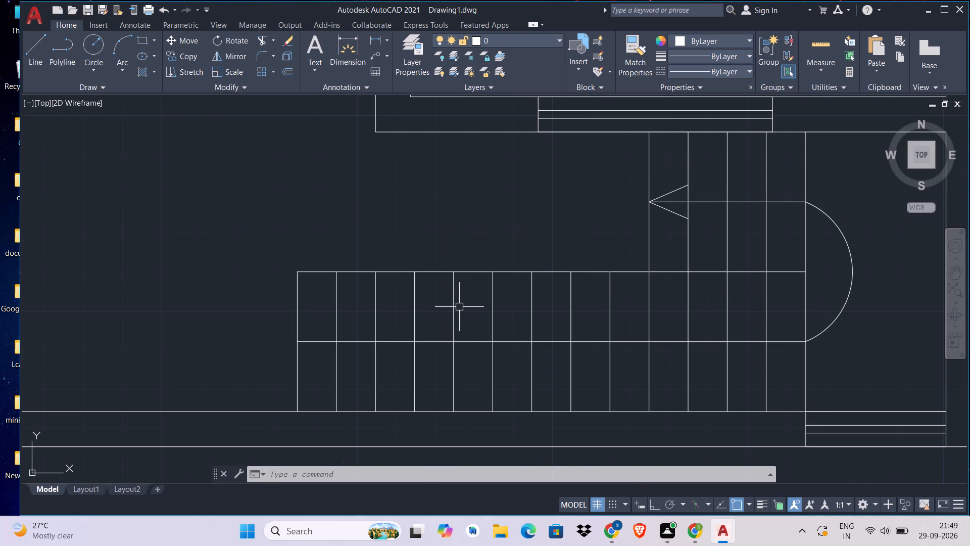
text(DIM)
key(space)
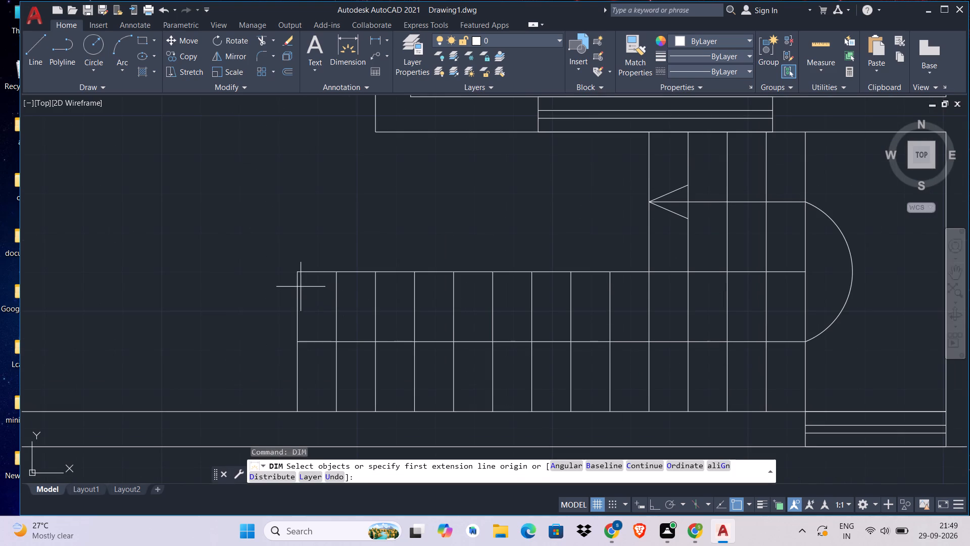
click(298, 272)
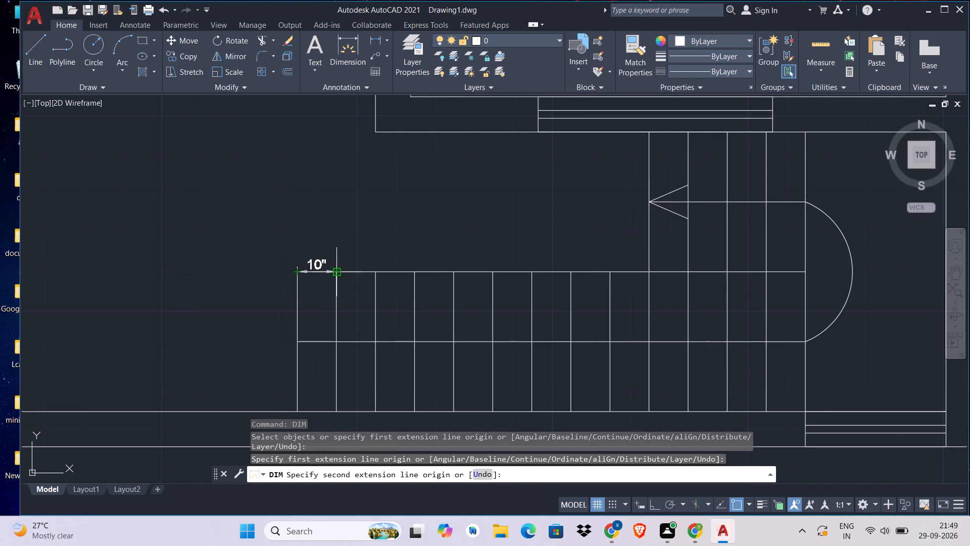
key(Escape)
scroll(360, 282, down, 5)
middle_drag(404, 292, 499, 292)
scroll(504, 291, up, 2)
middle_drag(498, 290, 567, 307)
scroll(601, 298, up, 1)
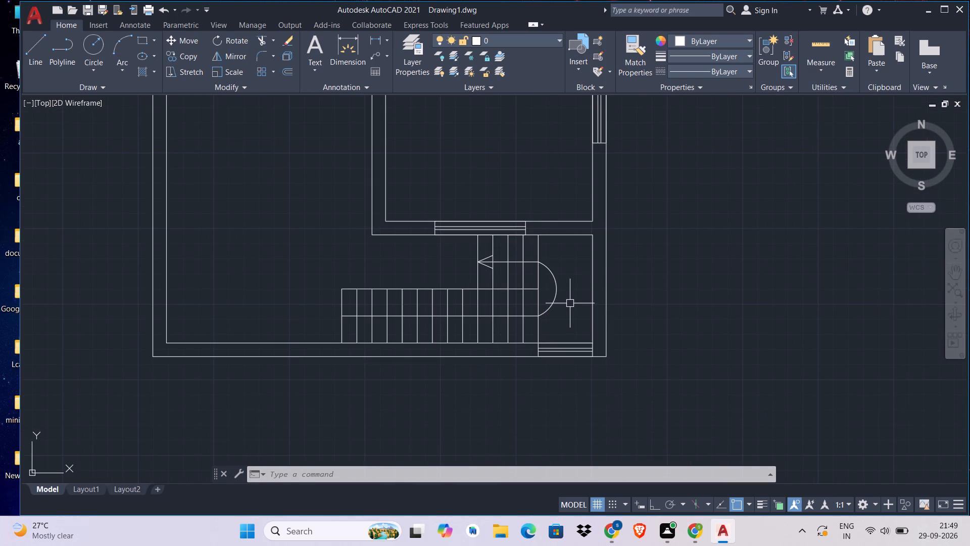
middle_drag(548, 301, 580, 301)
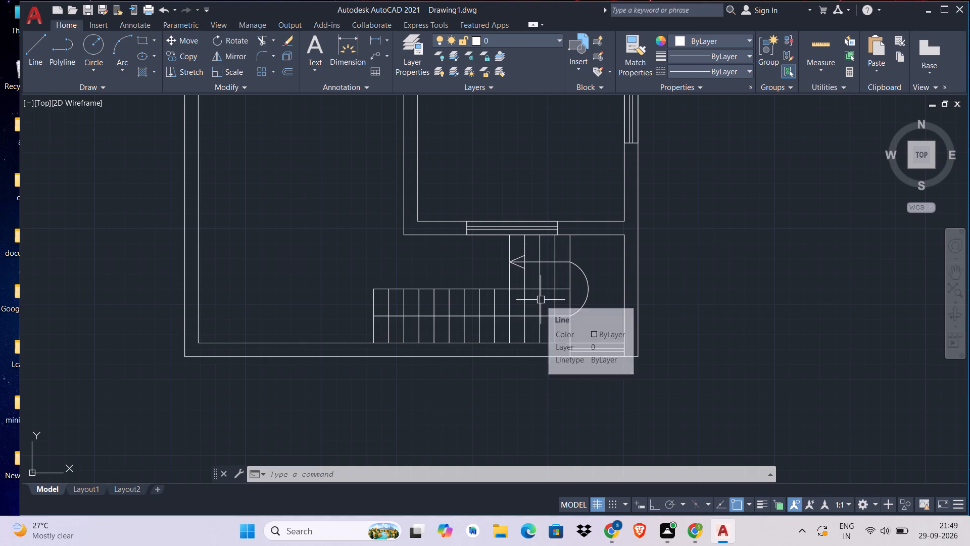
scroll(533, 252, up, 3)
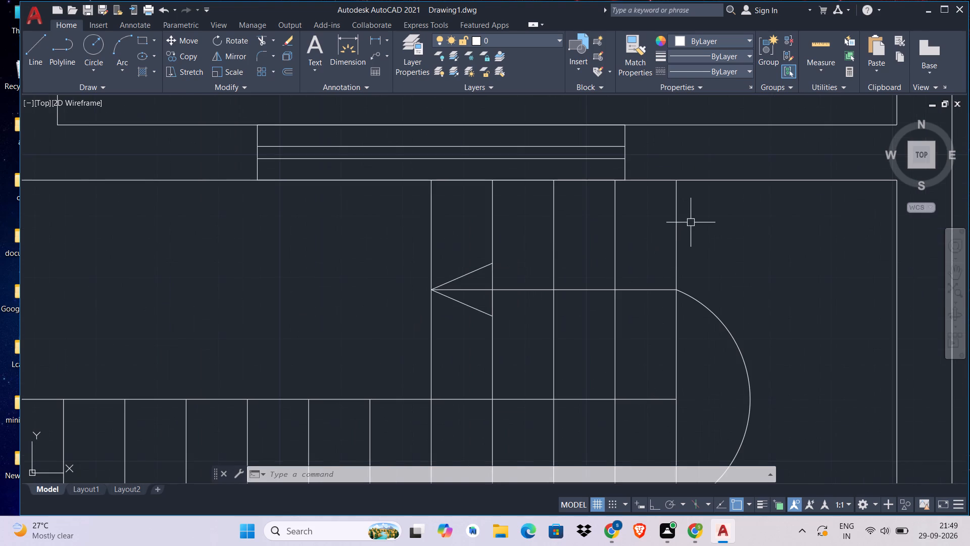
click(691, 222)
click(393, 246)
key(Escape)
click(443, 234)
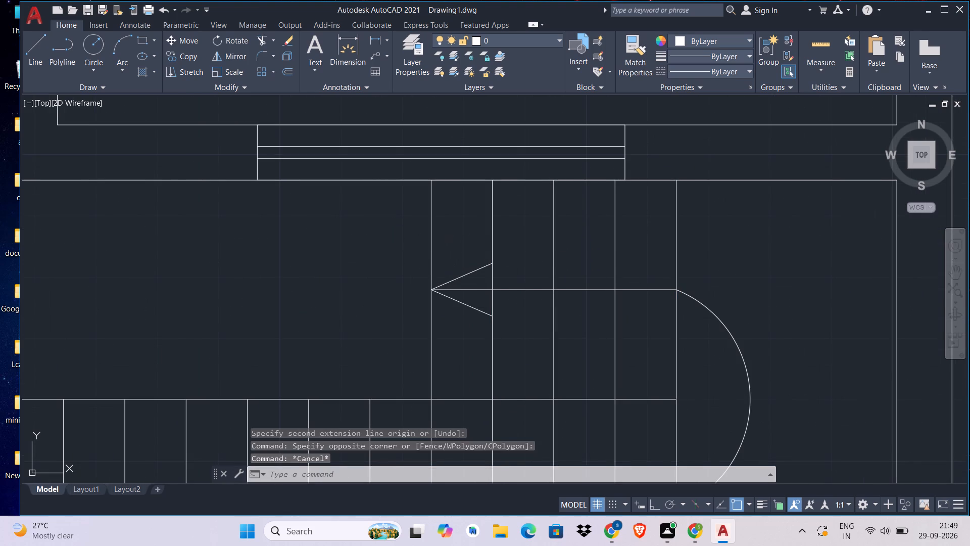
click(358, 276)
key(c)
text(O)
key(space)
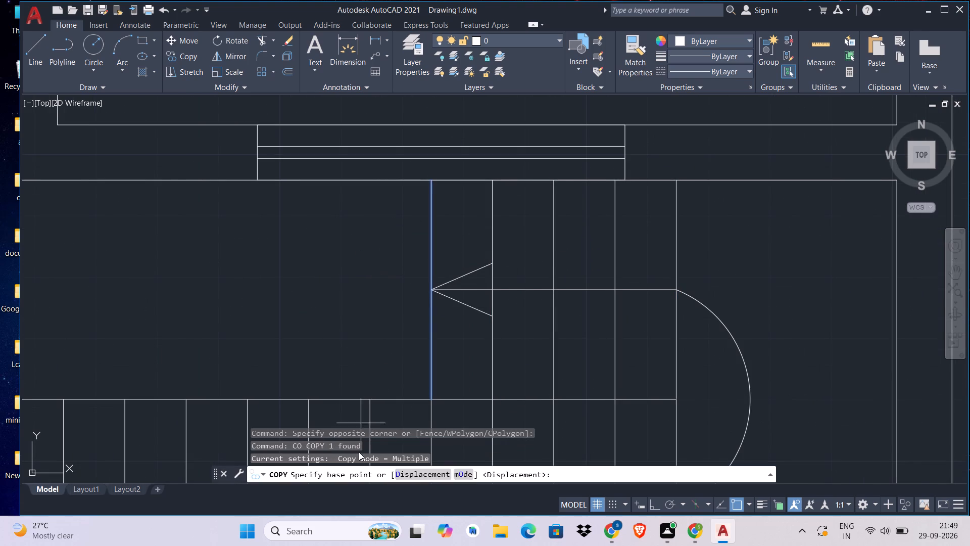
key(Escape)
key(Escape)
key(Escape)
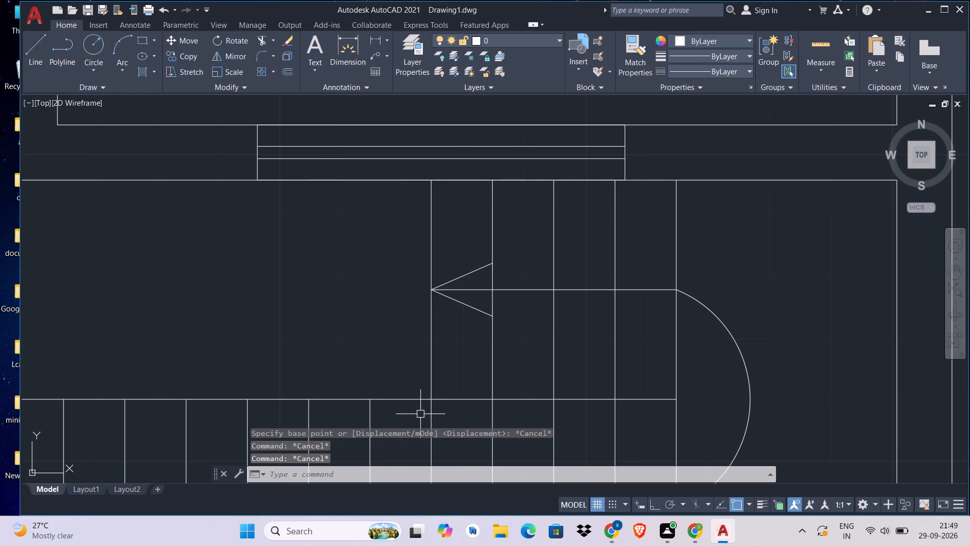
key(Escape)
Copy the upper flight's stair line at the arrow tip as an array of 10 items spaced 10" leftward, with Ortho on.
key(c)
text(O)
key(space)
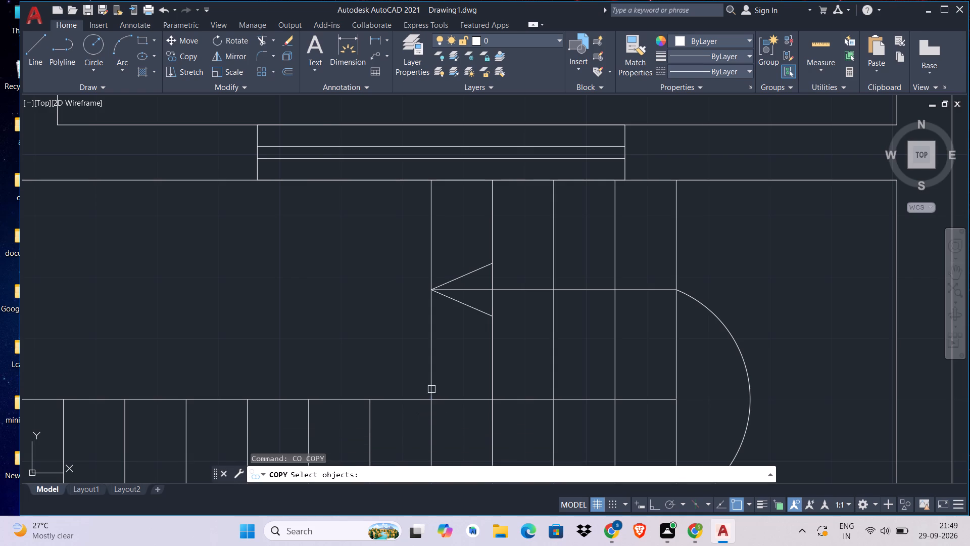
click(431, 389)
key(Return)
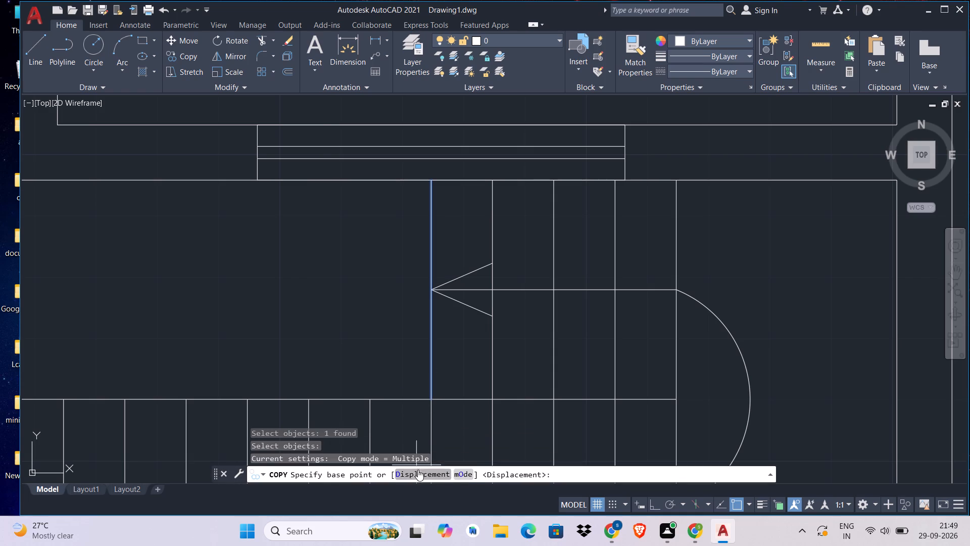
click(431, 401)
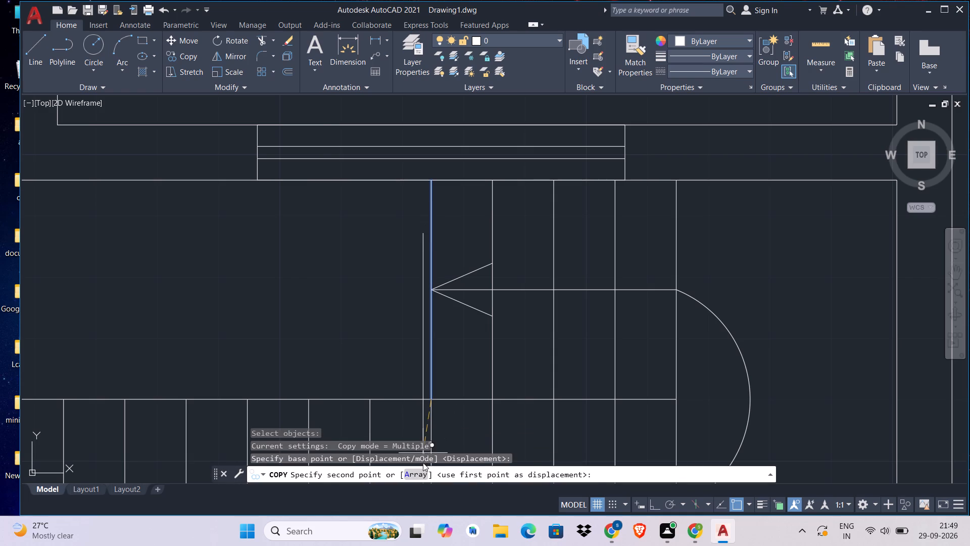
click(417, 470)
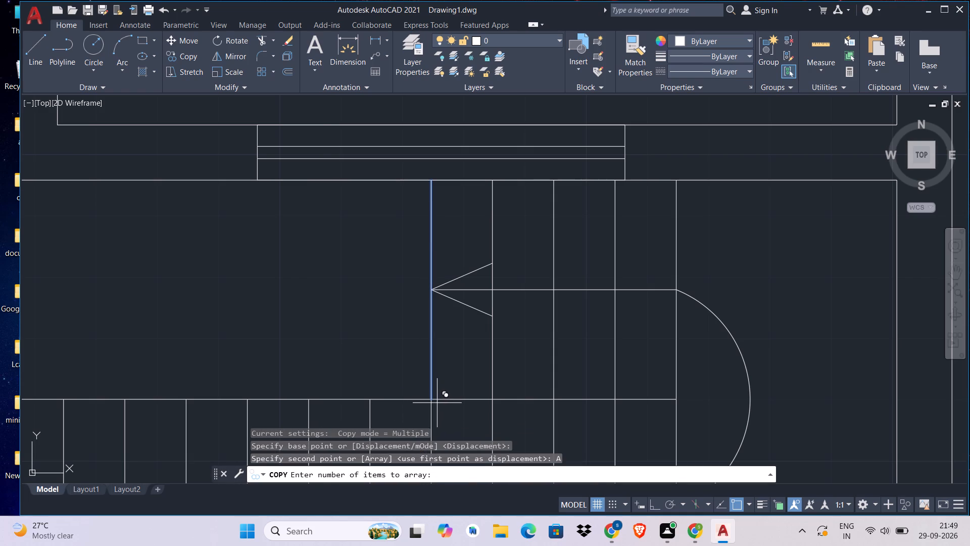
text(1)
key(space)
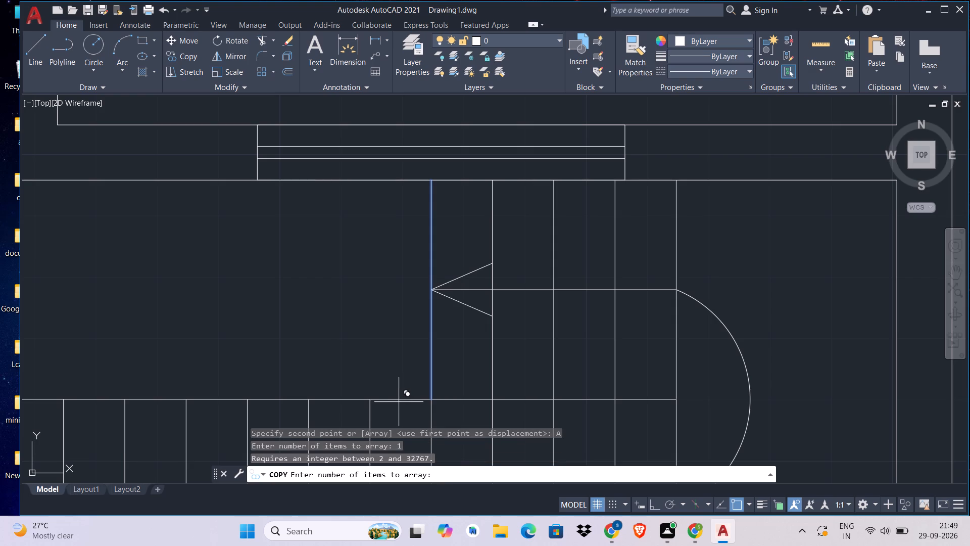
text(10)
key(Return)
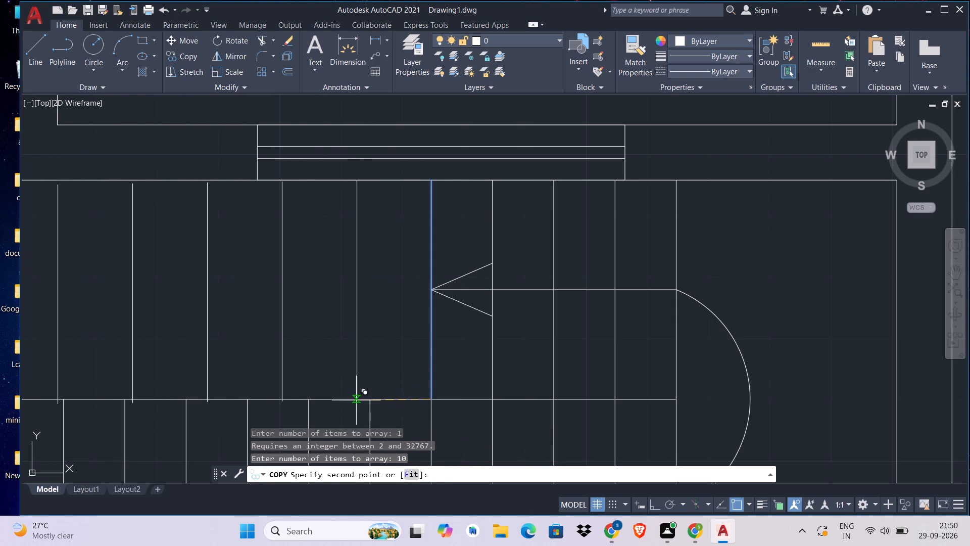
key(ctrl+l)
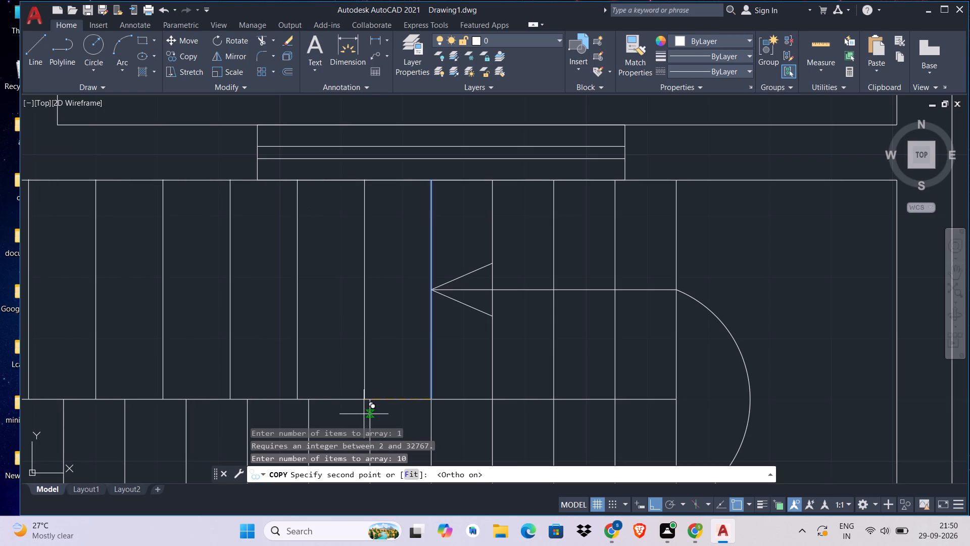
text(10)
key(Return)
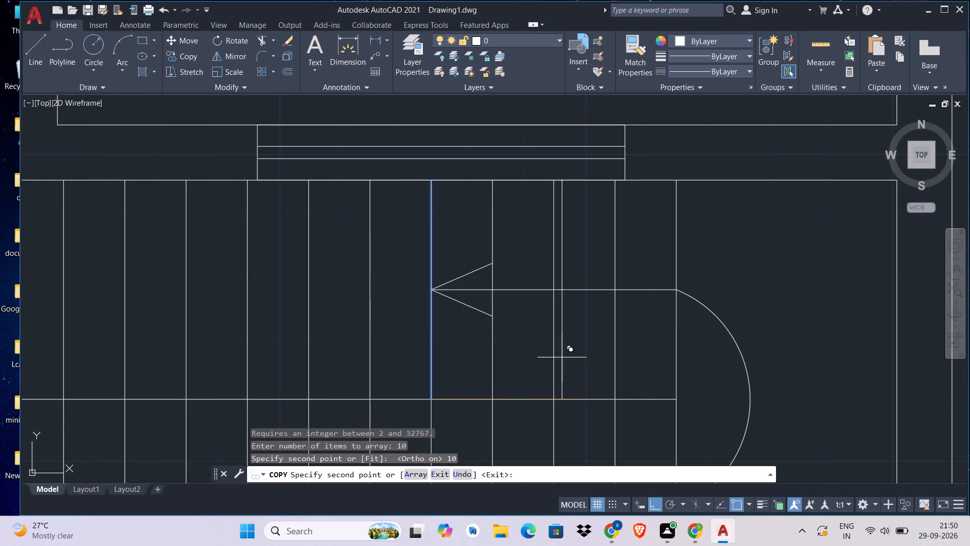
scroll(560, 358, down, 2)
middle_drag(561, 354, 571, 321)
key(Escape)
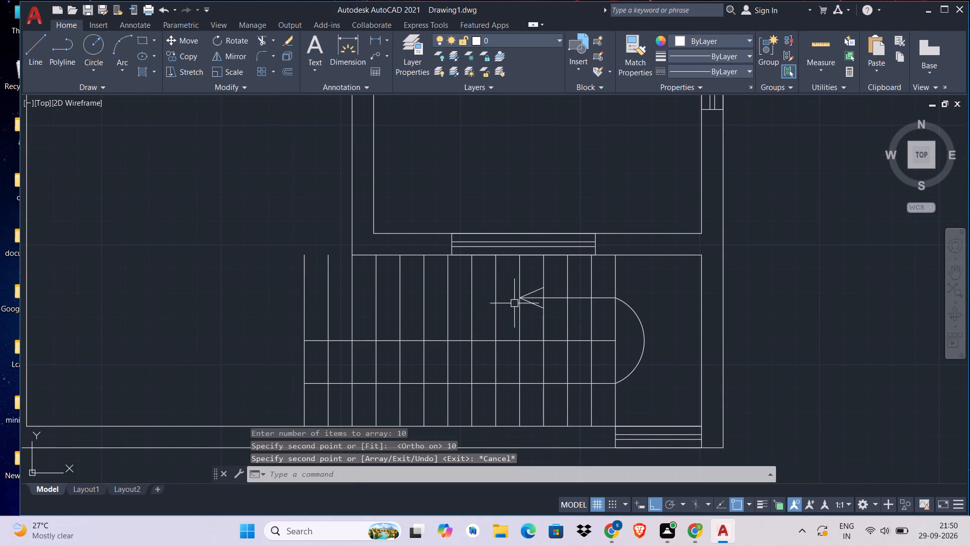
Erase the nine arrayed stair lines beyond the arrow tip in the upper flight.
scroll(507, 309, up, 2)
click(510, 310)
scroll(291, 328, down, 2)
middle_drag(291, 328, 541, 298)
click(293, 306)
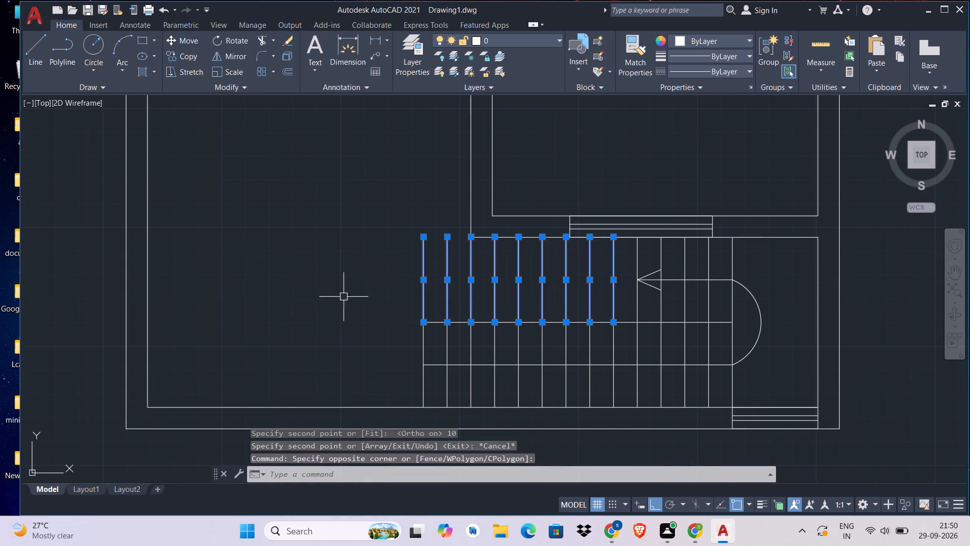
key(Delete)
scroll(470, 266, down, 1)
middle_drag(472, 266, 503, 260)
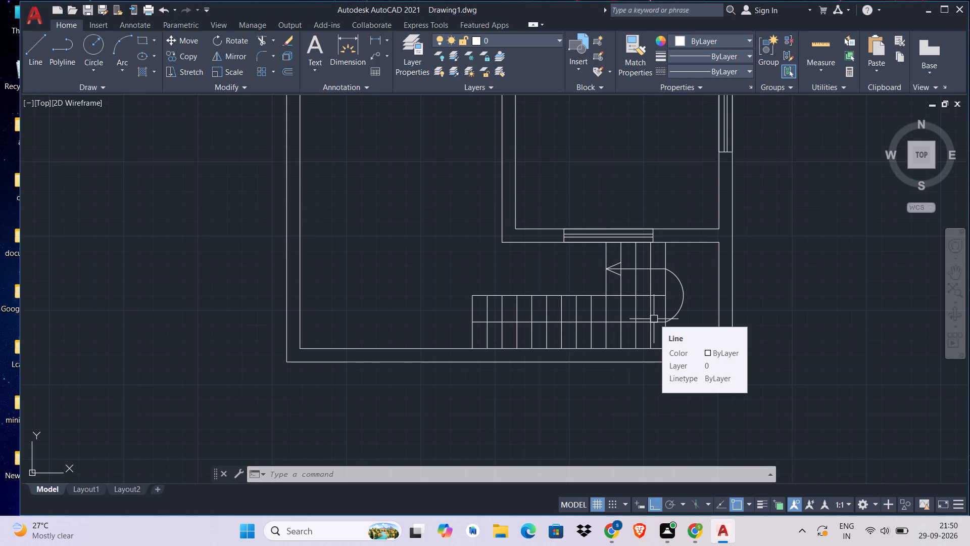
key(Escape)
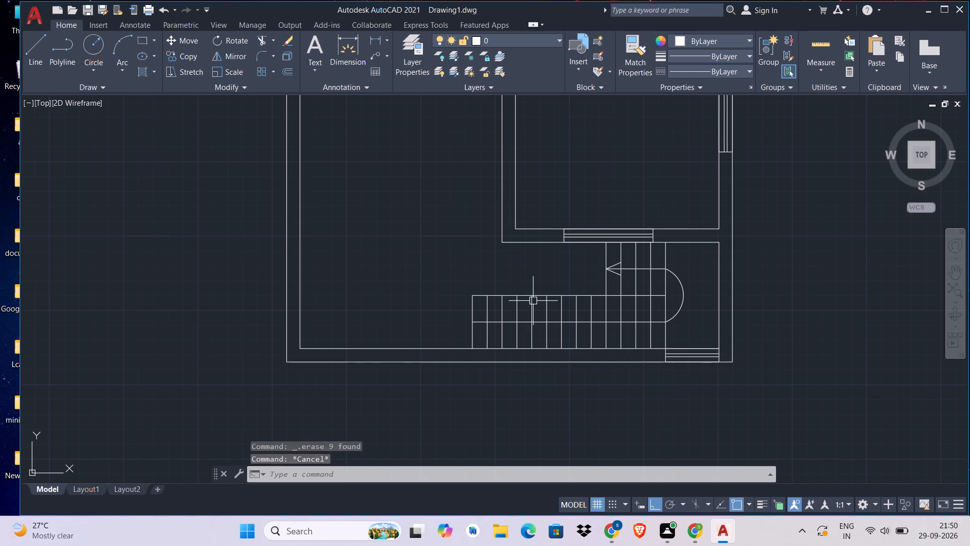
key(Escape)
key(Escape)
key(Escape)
Draw a short vertical line across the bottom outer wall, from the inner bottom-left corner to the outer wall line.
scroll(661, 280, up, 2)
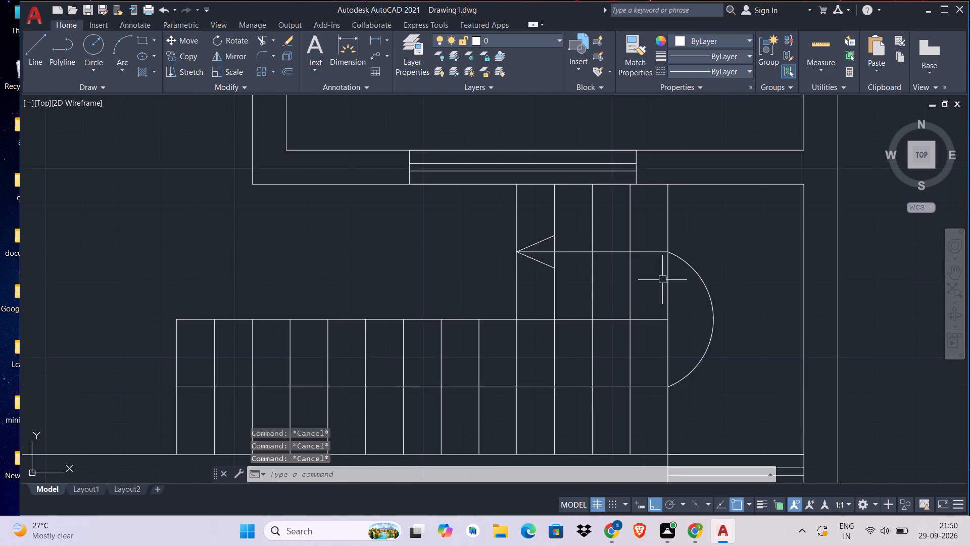
middle_drag(662, 280, 752, 262)
click(809, 207)
key(Escape)
scroll(525, 315, down, 3)
middle_drag(525, 315, 645, 276)
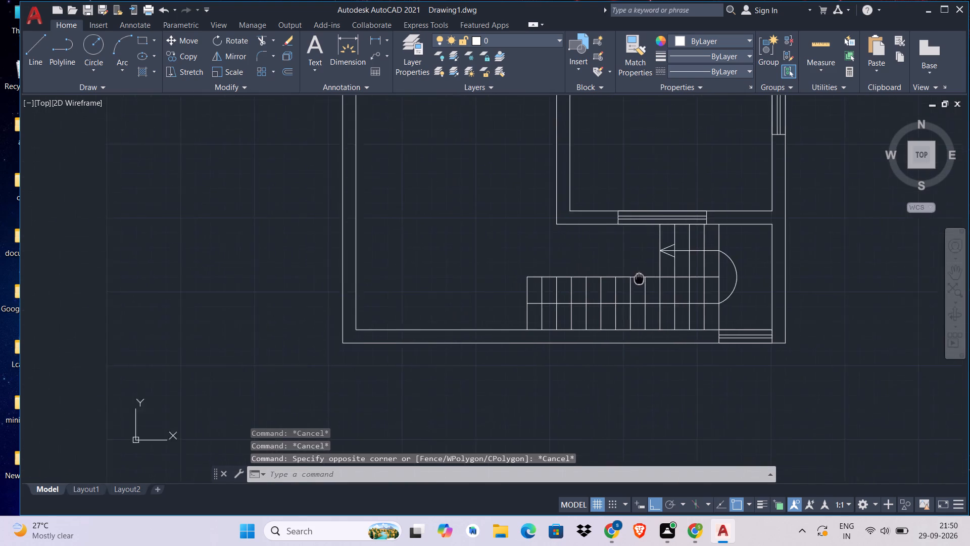
middle_drag(645, 276, 653, 272)
scroll(454, 327, up, 2)
key(l)
key(space)
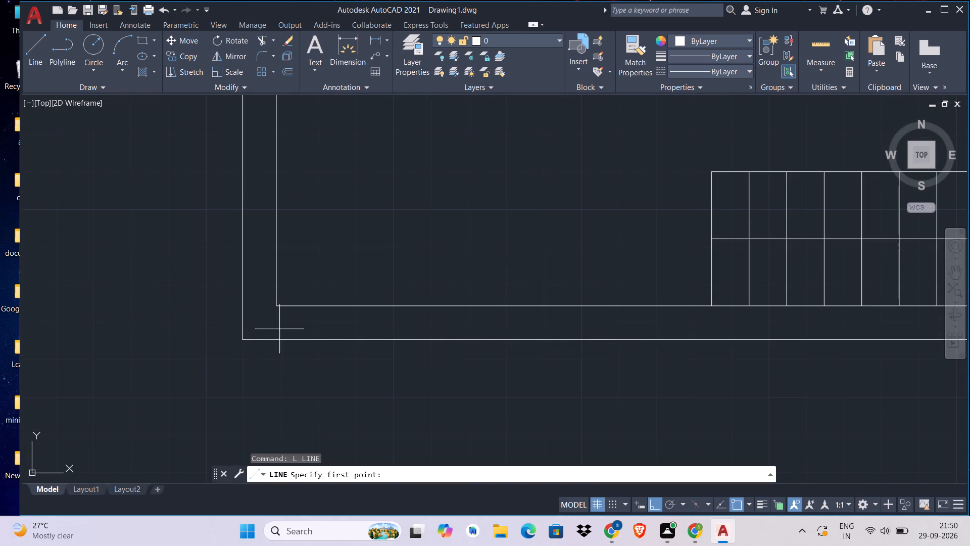
click(273, 304)
click(272, 339)
key(Escape)
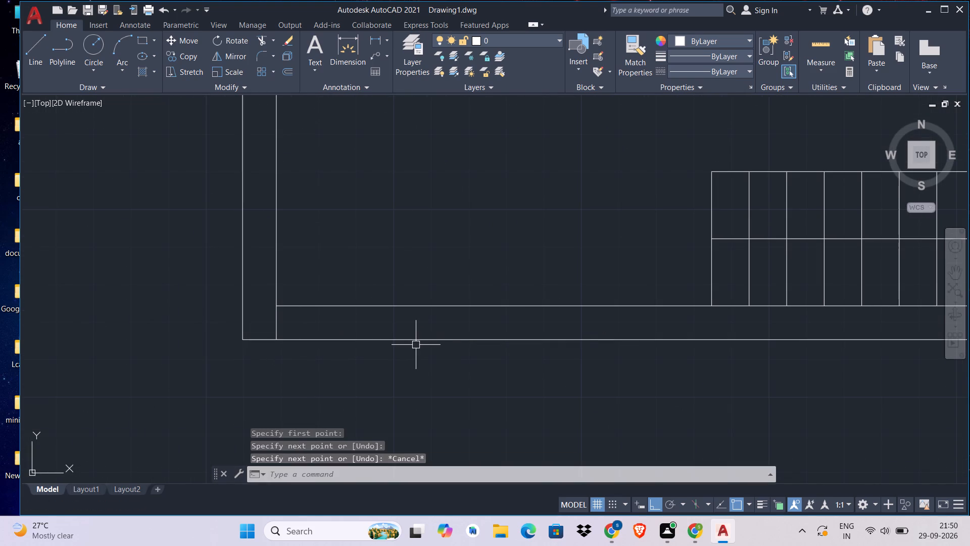
Offset the short vertical line across the bottom outer wall 7' to the right.
text(O)
key(space)
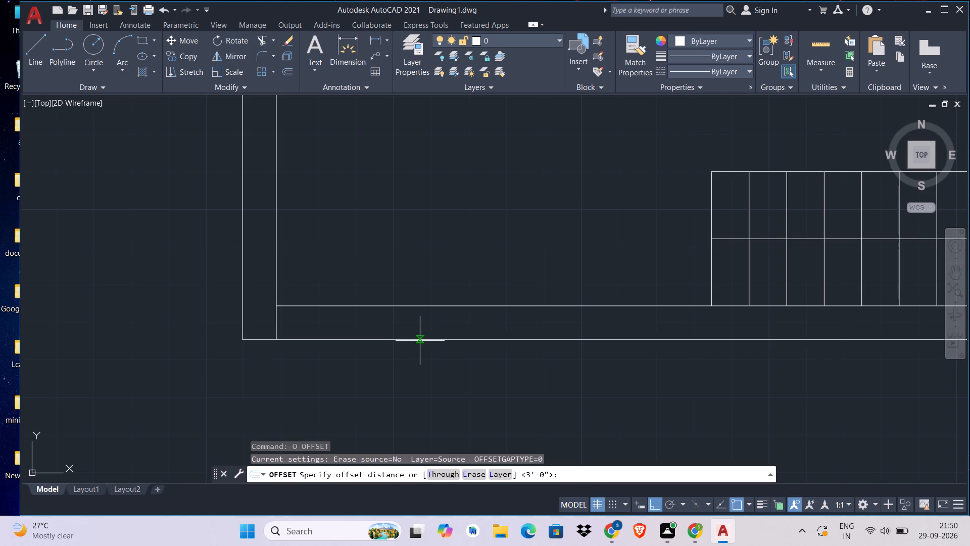
text(7')
key(Return)
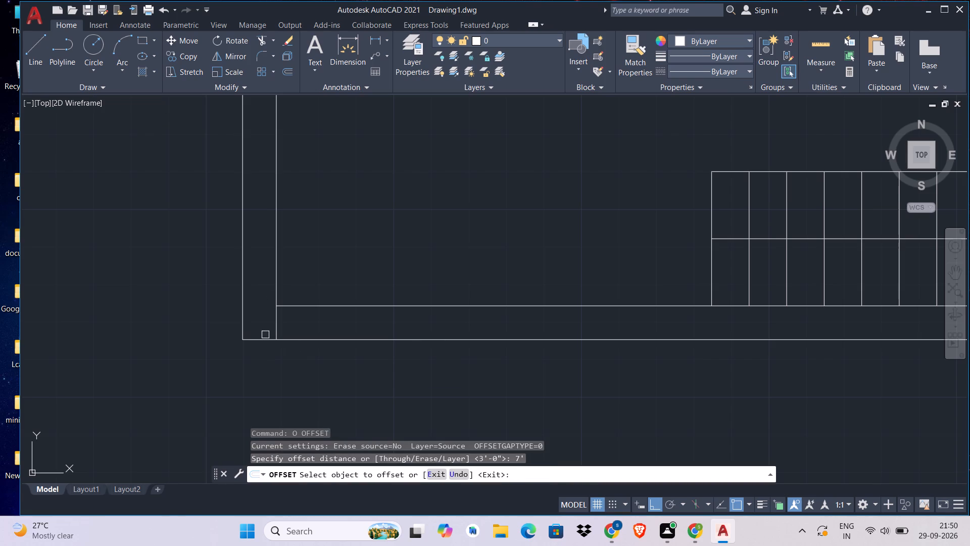
click(277, 329)
click(610, 368)
key(Escape)
Trim both bottom wall lines between the two short vertical lines to form a 7' opening.
key(t)
text(R)
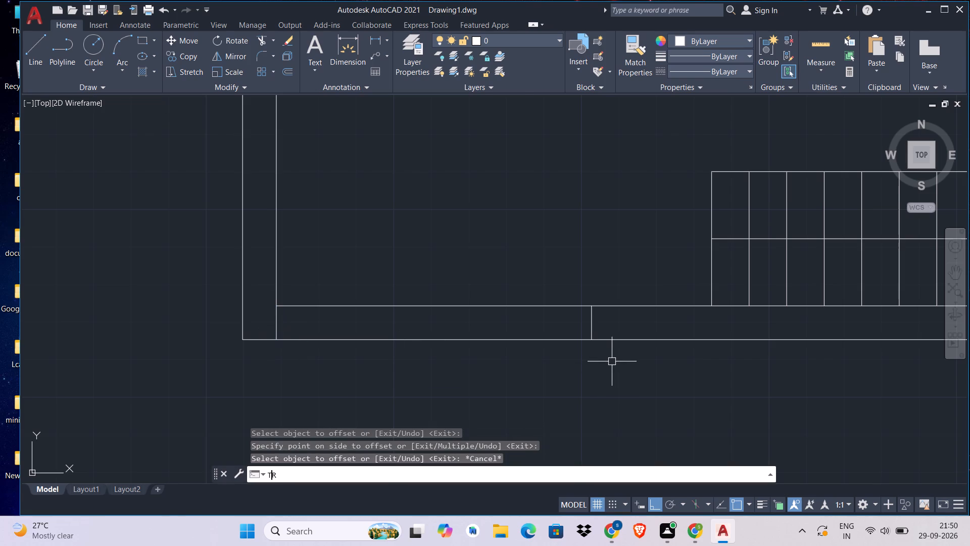
key(space)
click(447, 231)
click(405, 425)
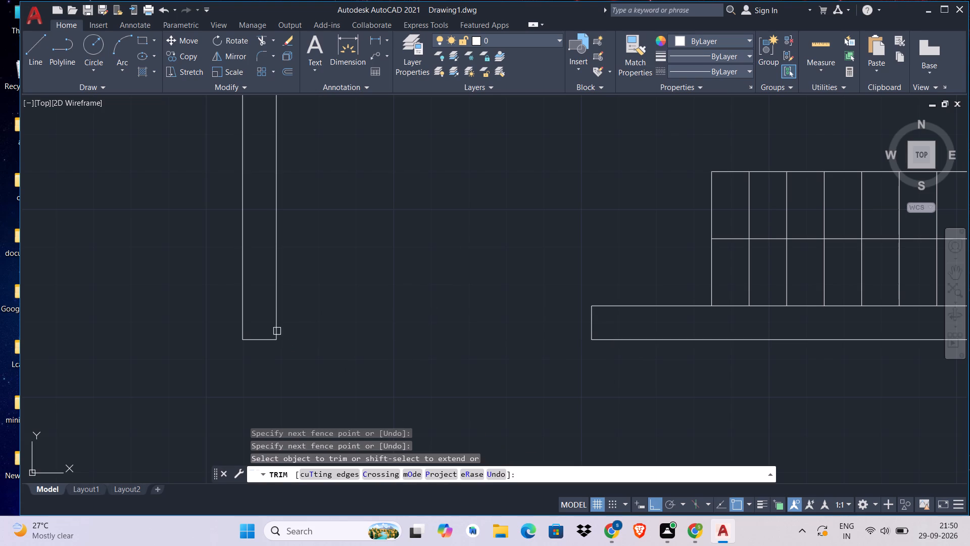
scroll(451, 322, down, 4)
middle_drag(452, 322, 470, 304)
key(Escape)
Erase the lower flight's vertical stair lines together with its centre direction line and the turning arc at the landing.
scroll(528, 296, down, 2)
middle_drag(528, 296, 533, 305)
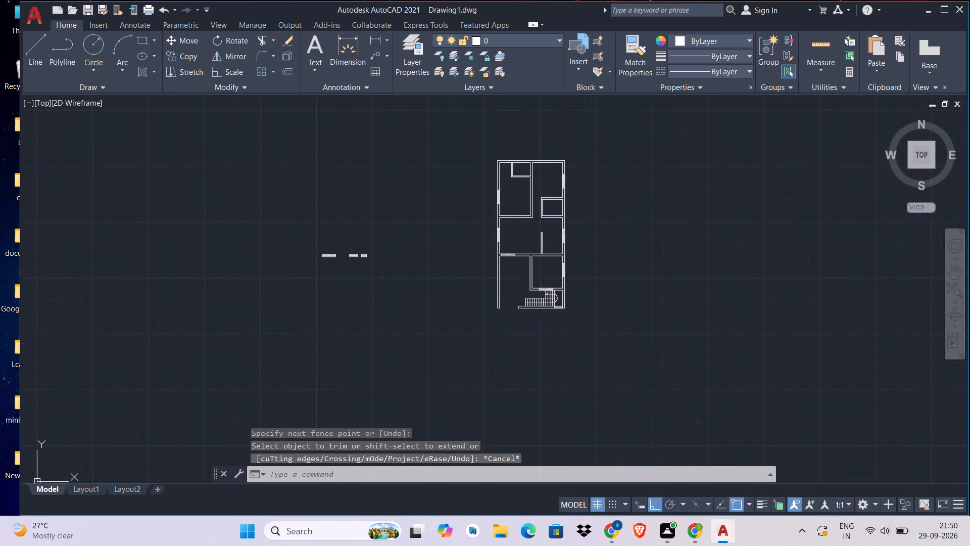
scroll(533, 305, up, 1)
scroll(533, 305, down, 1)
scroll(533, 305, up, 2)
middle_drag(545, 265, 544, 311)
scroll(558, 342, up, 3)
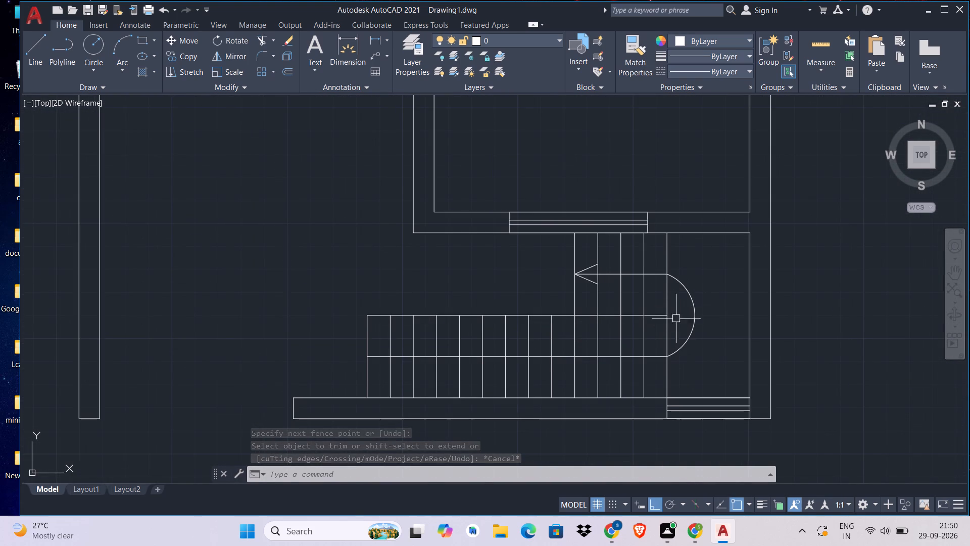
middle_drag(677, 323, 689, 237)
scroll(689, 237, up, 2)
click(689, 237)
scroll(670, 278, down, 1)
middle_drag(670, 278, 732, 260)
click(217, 325)
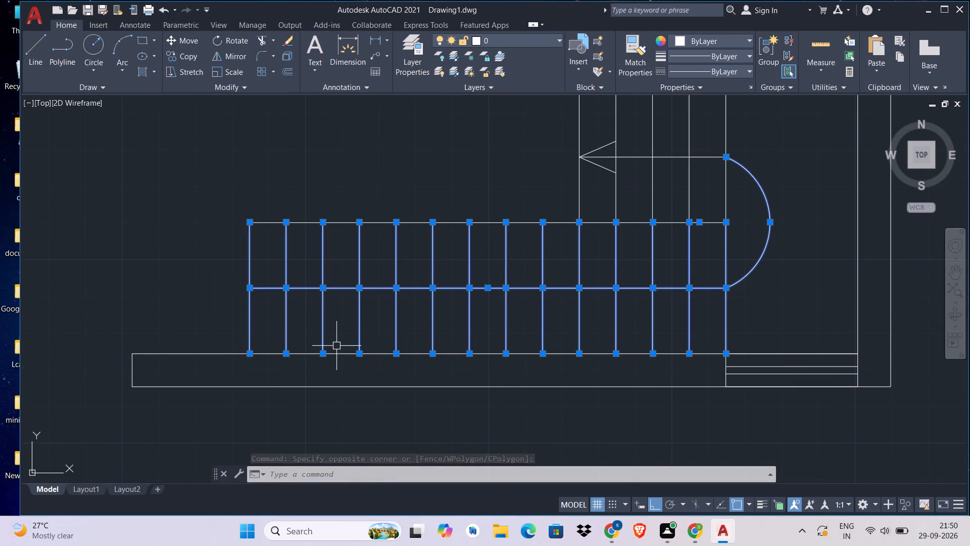
key(Delete)
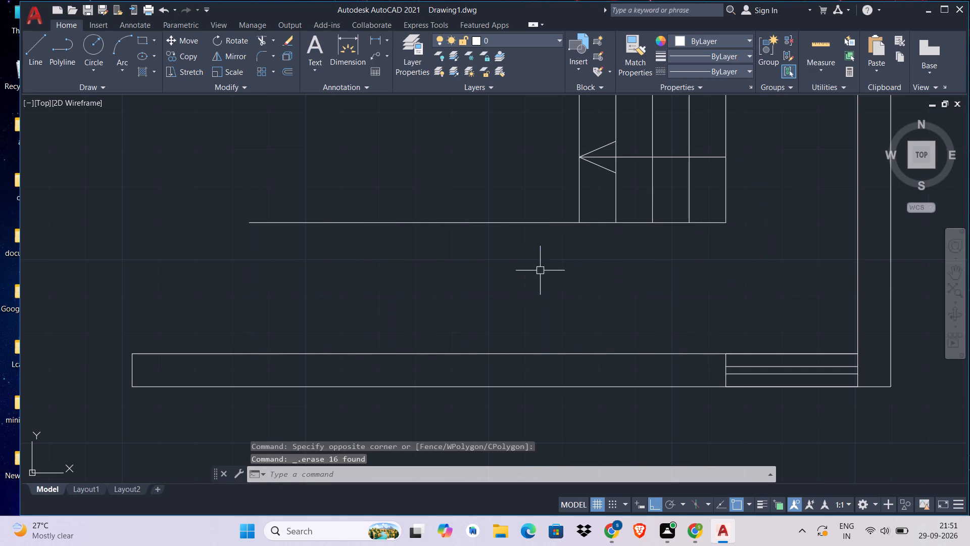
Copy the upper flight's stair line at the landing straight down, from its top end to its bottom end, to start the lower flight.
middle_drag(755, 199, 771, 261)
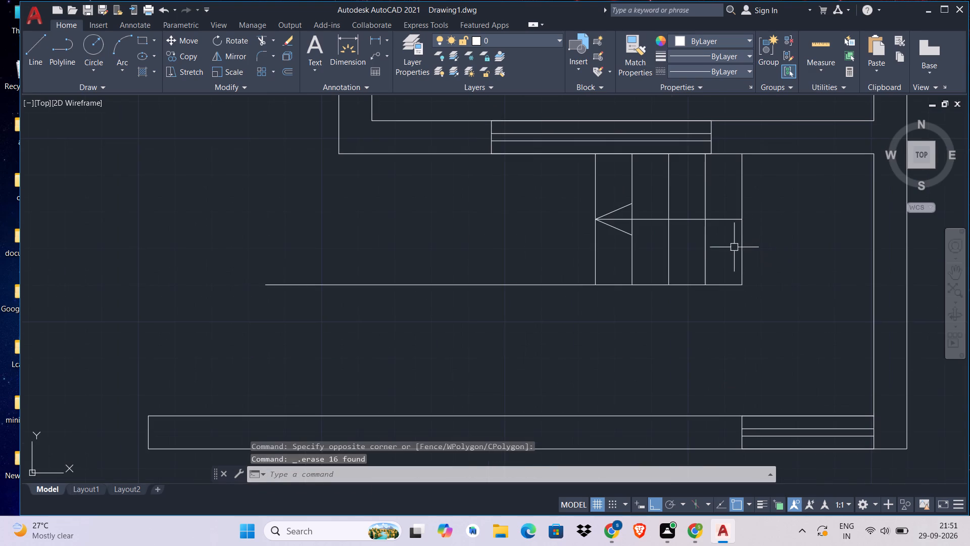
click(744, 251)
text(CO)
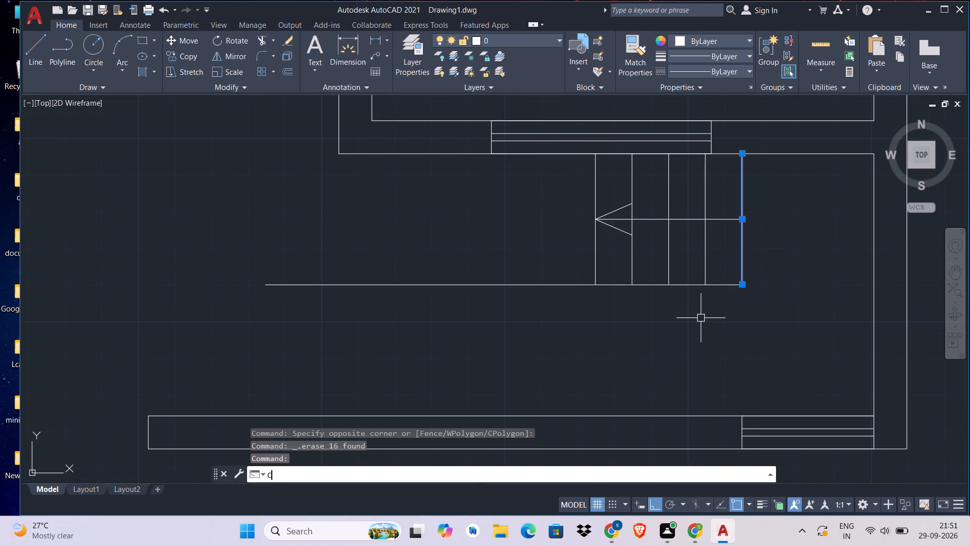
key(space)
click(742, 155)
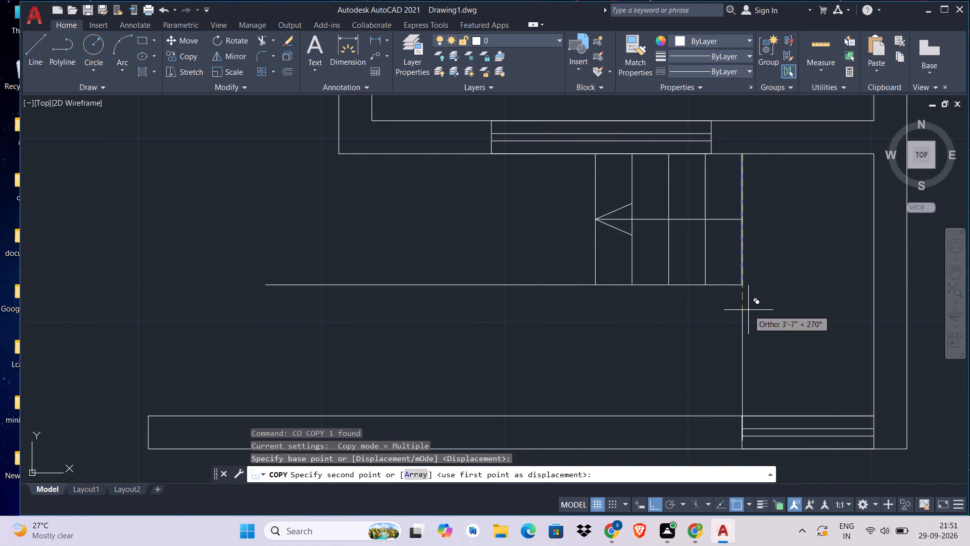
click(745, 283)
key(Escape)
Copy the lower flight's stair line at the landing as an array of 13 items spaced 7" leftward.
click(777, 339)
click(684, 361)
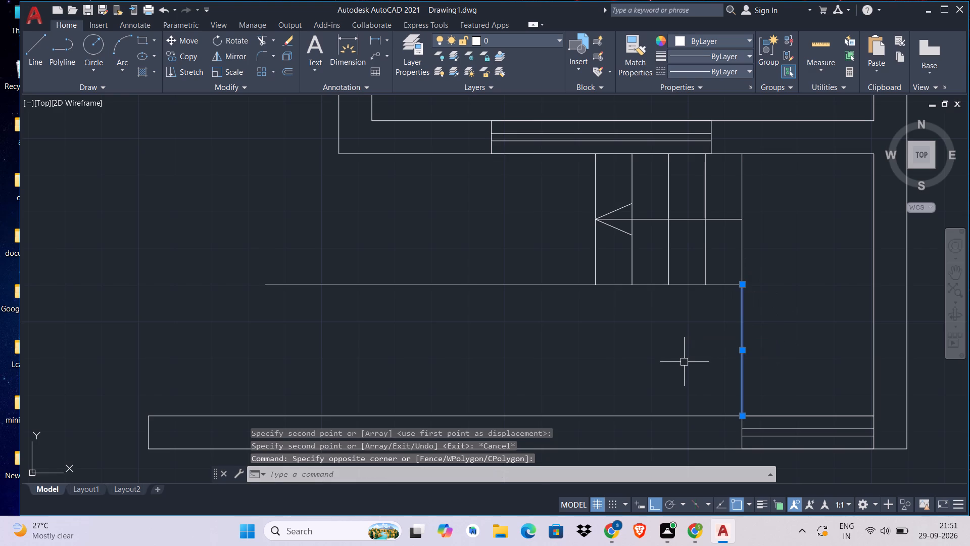
key(c)
text(O)
key(space)
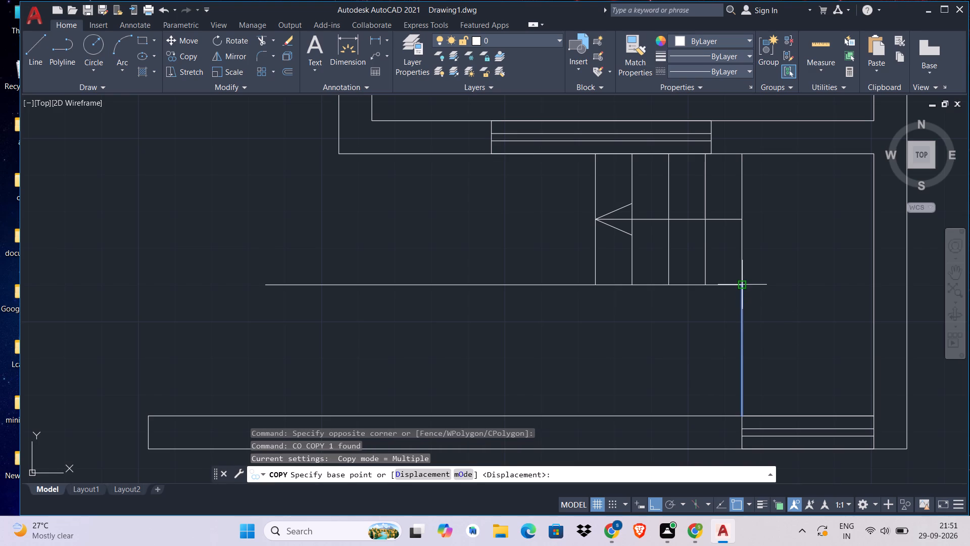
click(740, 283)
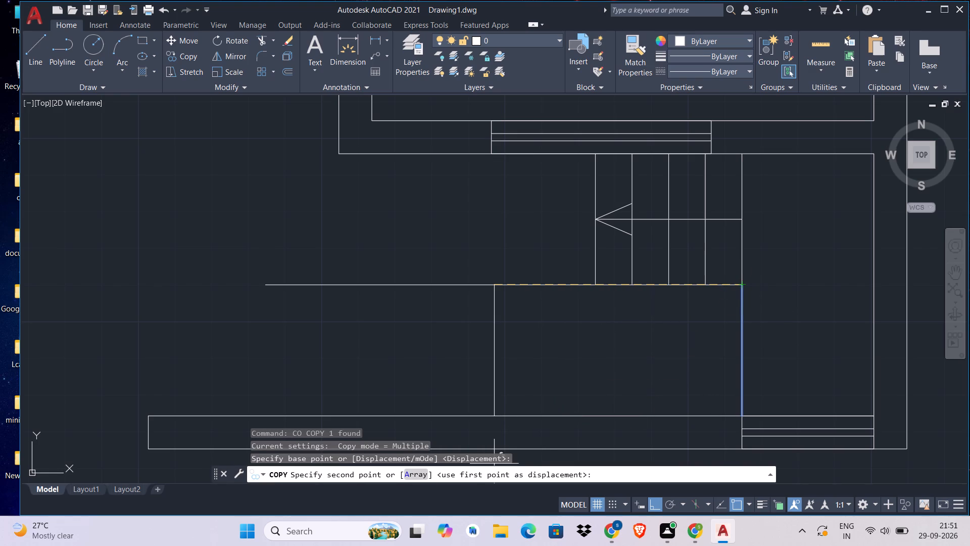
click(425, 474)
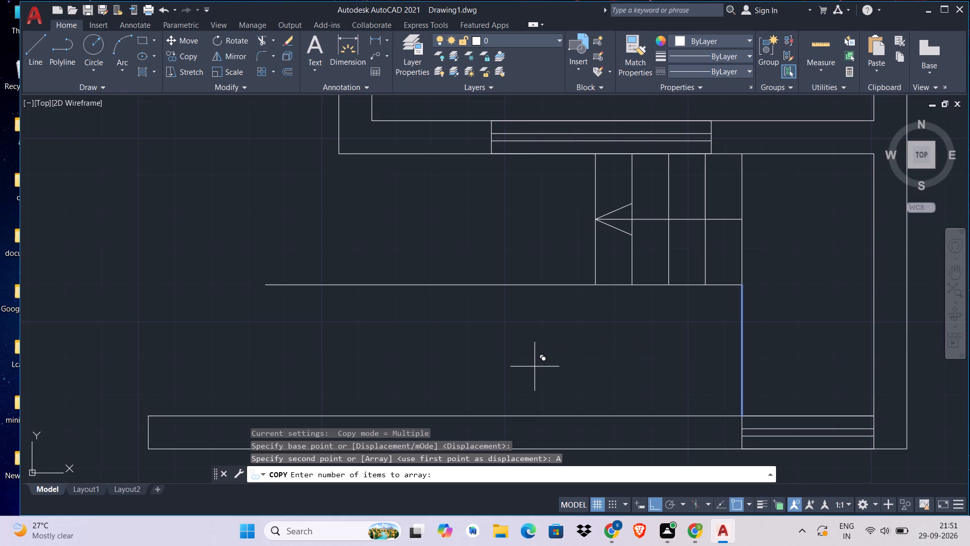
text(13)
key(Return)
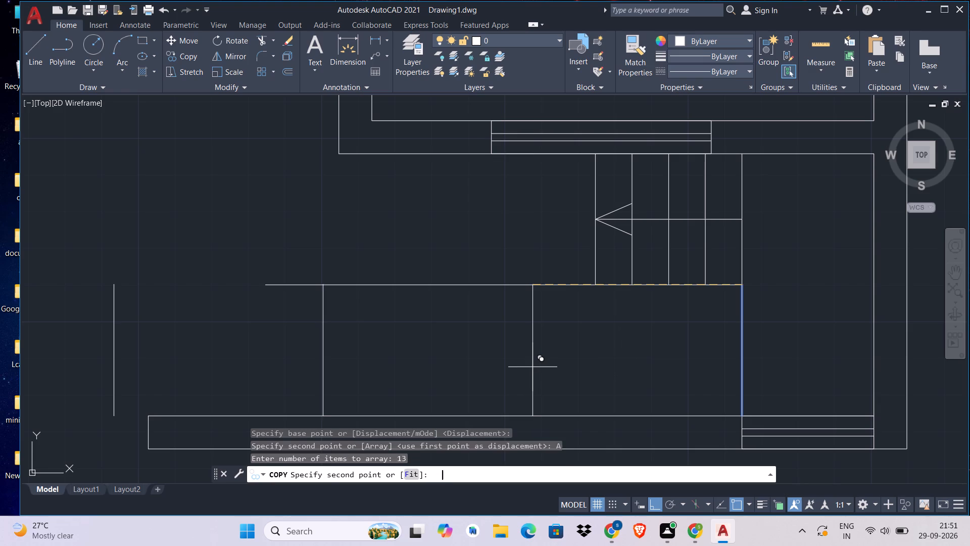
scroll(710, 366, down, 2)
middle_drag(710, 366, 692, 307)
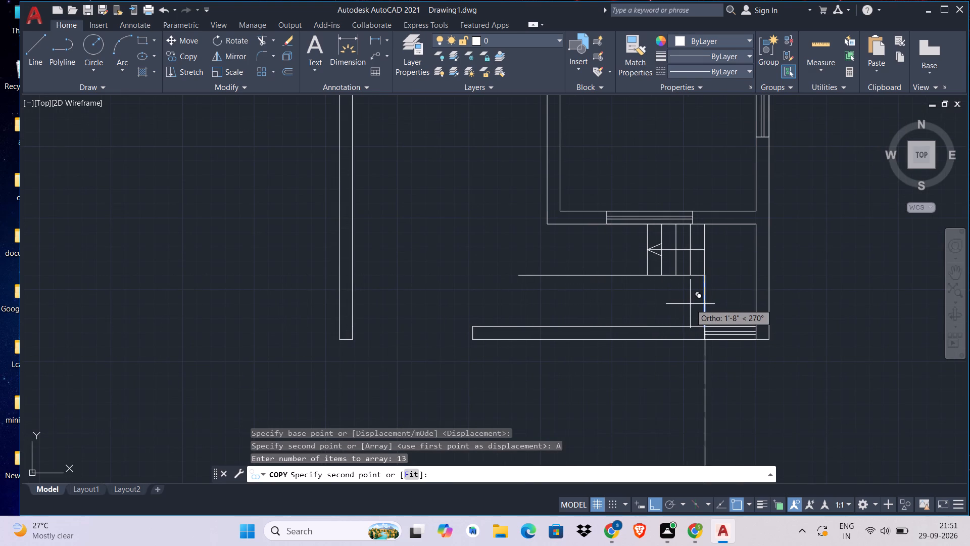
scroll(690, 295, up, 2)
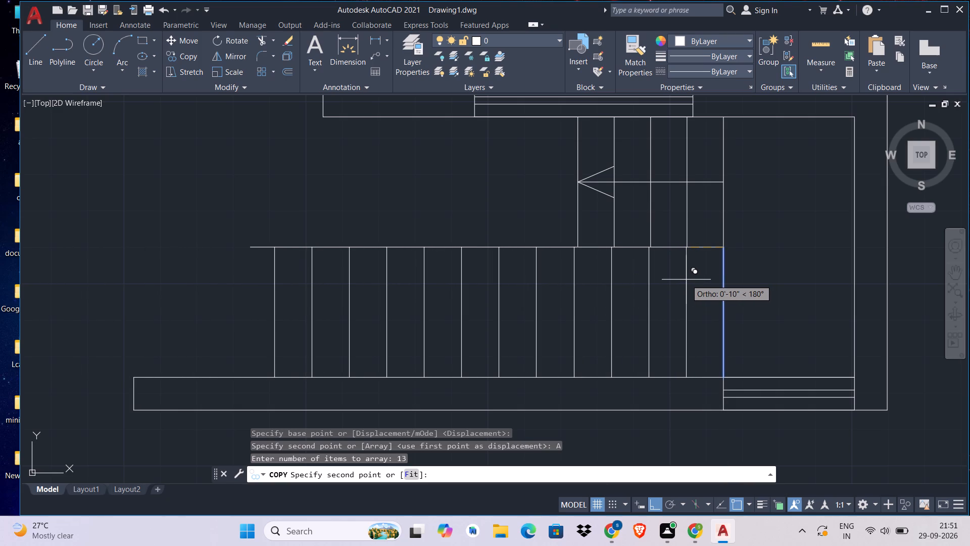
key(7)
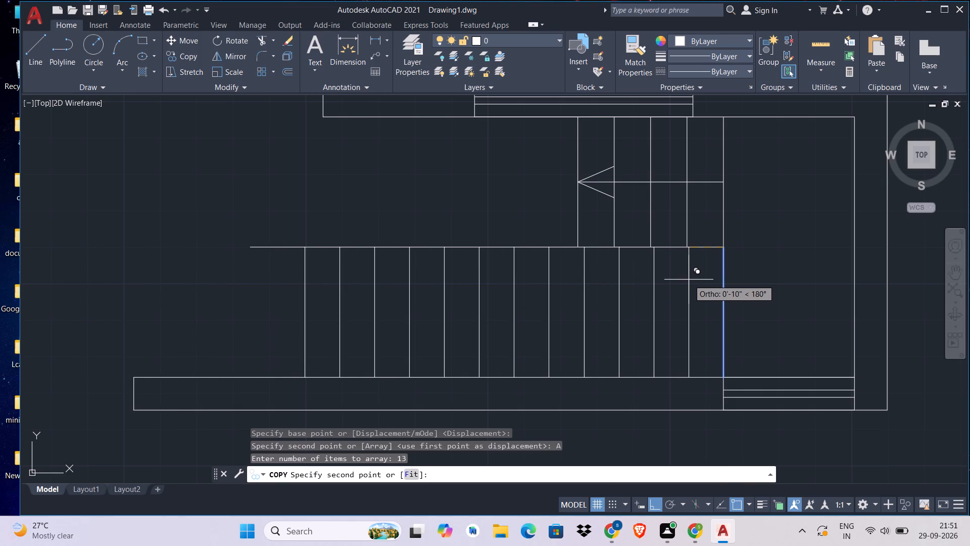
key(Return)
middle_drag(560, 290, 613, 306)
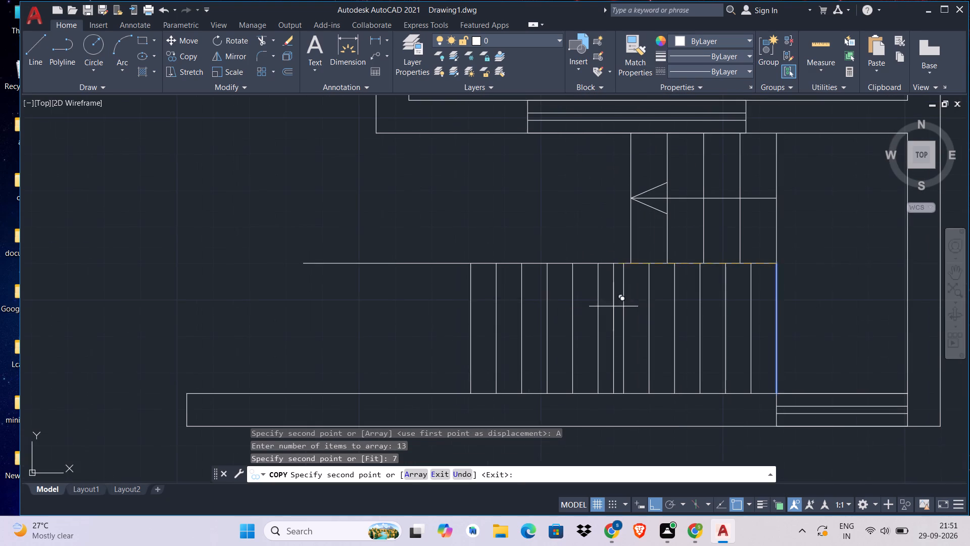
key(Escape)
Erase the five vertical stair lines of the upper flight, keeping the arrow.
scroll(769, 207, up, 2)
click(814, 191)
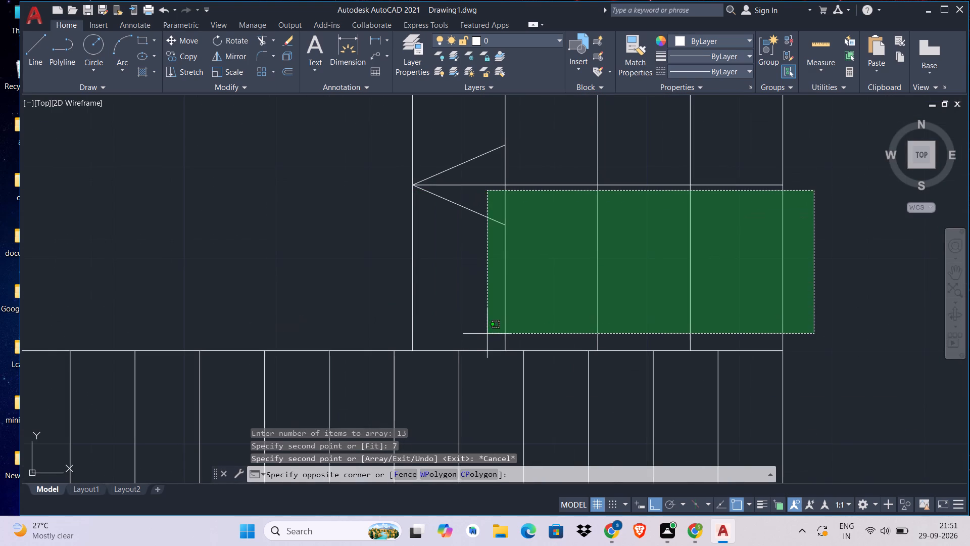
click(558, 328)
drag(526, 292, 514, 294)
click(356, 304)
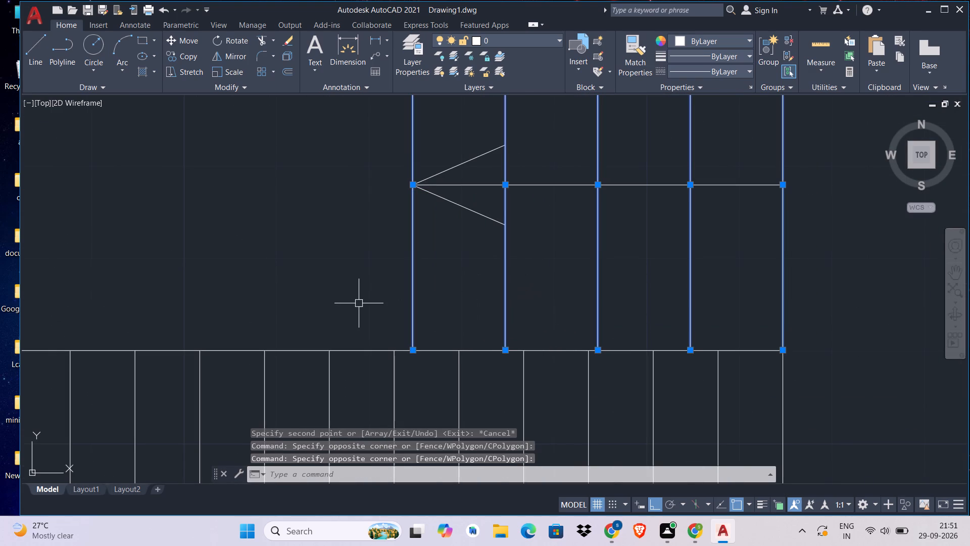
key(Delete)
Copy the lower flight's five stair lines nearest the landing straight up into the upper flight, aligned end to end.
scroll(382, 305, down, 1)
middle_drag(382, 305, 507, 189)
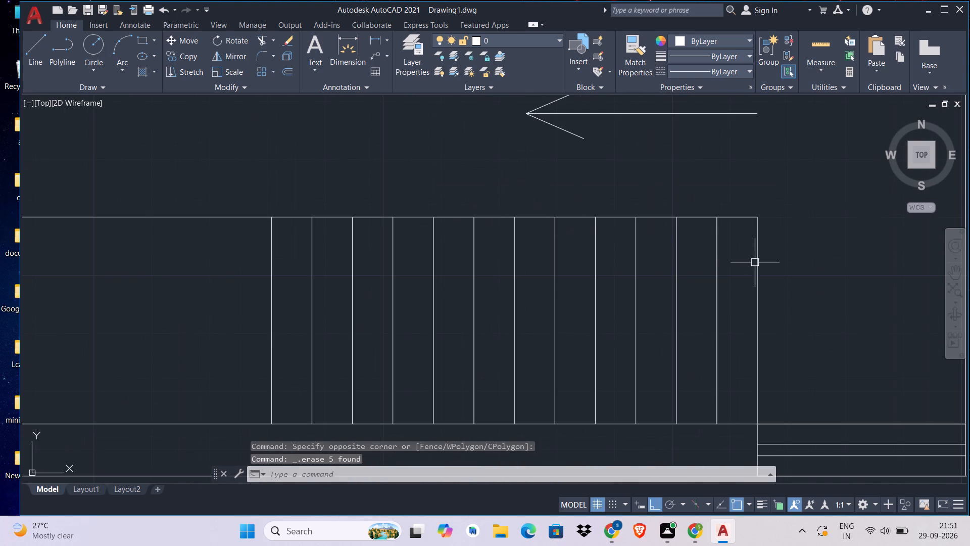
click(777, 259)
click(568, 319)
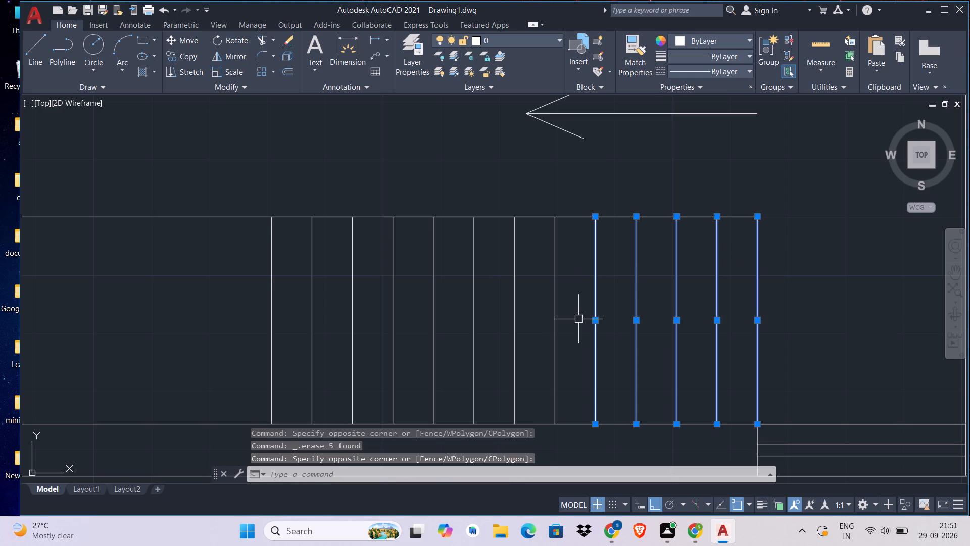
text(CO)
key(space)
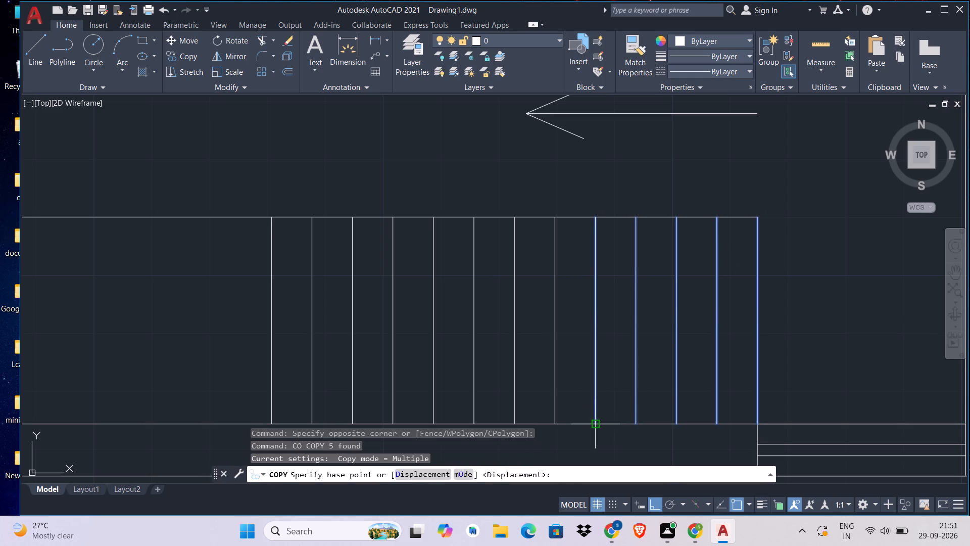
click(597, 424)
click(596, 217)
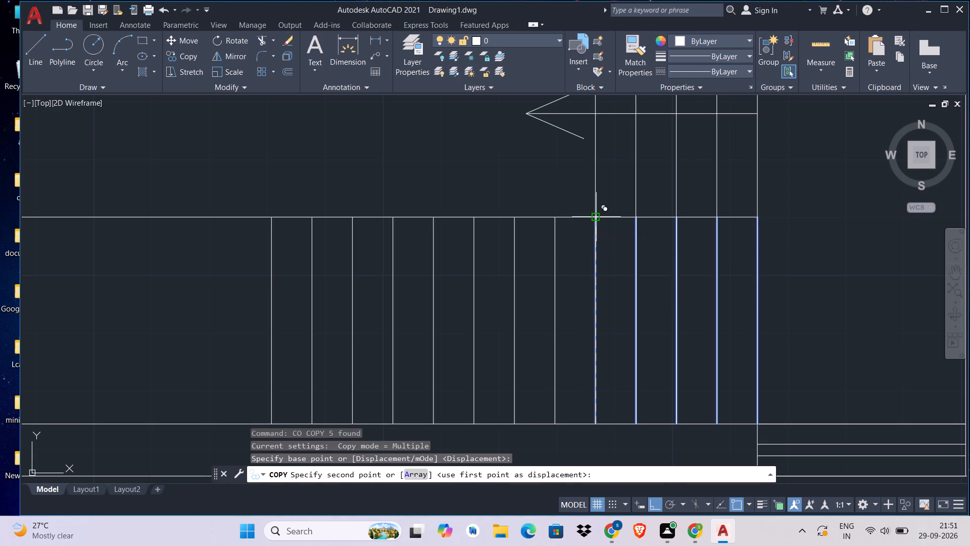
middle_drag(602, 316, 615, 394)
scroll(609, 357, down, 1)
key(Escape)
key(Escape)
Copy the direction arrow by its tip onto the upper flight's leftmost stair line.
scroll(673, 267, up, 2)
click(484, 216)
click(402, 335)
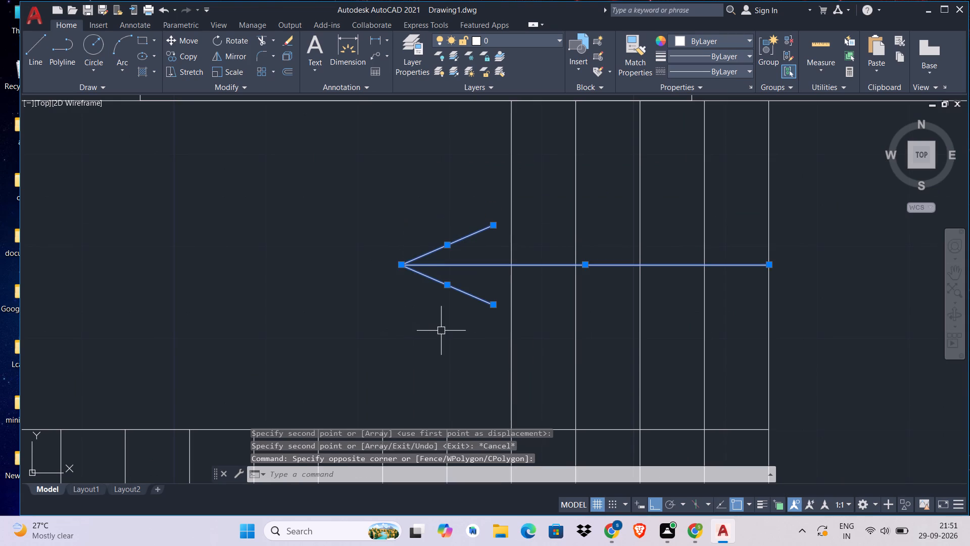
key(v)
key(BackSpace)
text(CO)
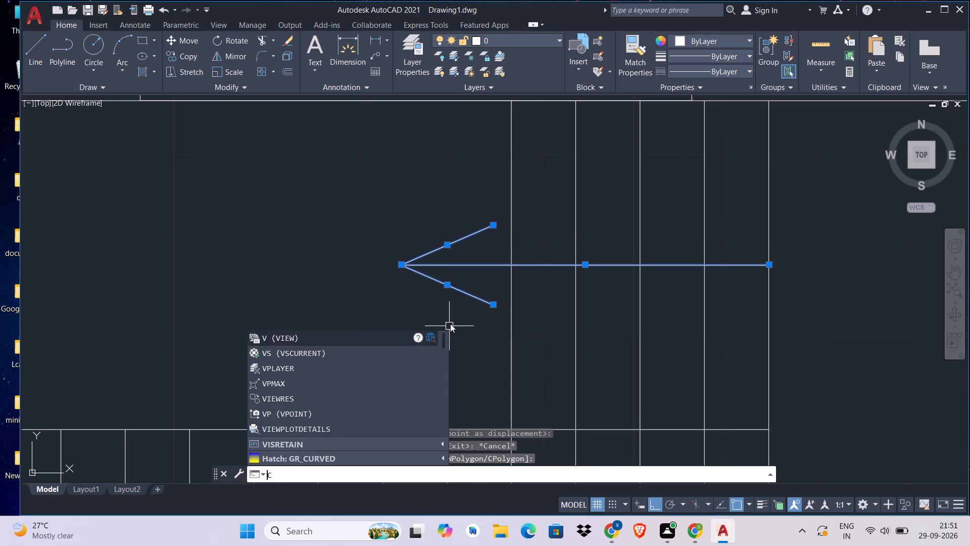
key(space)
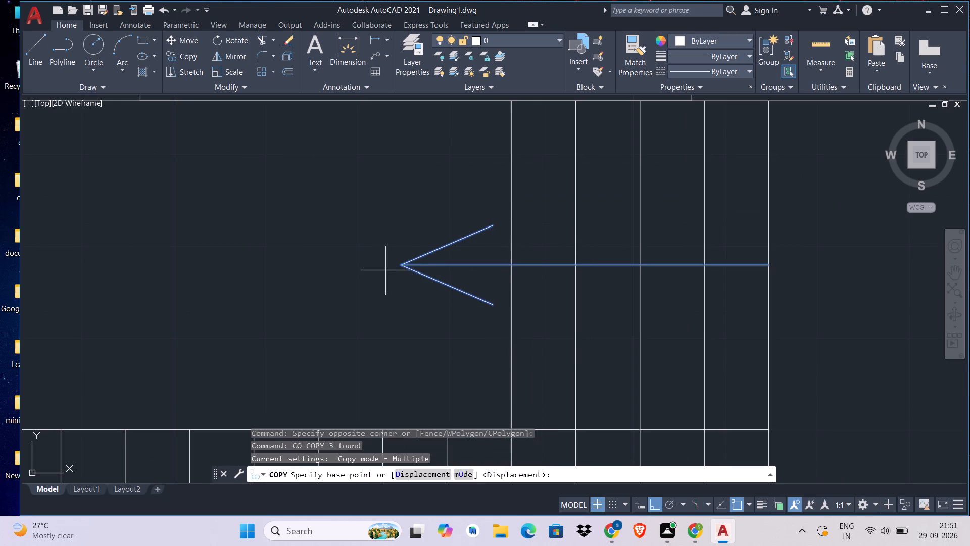
click(397, 264)
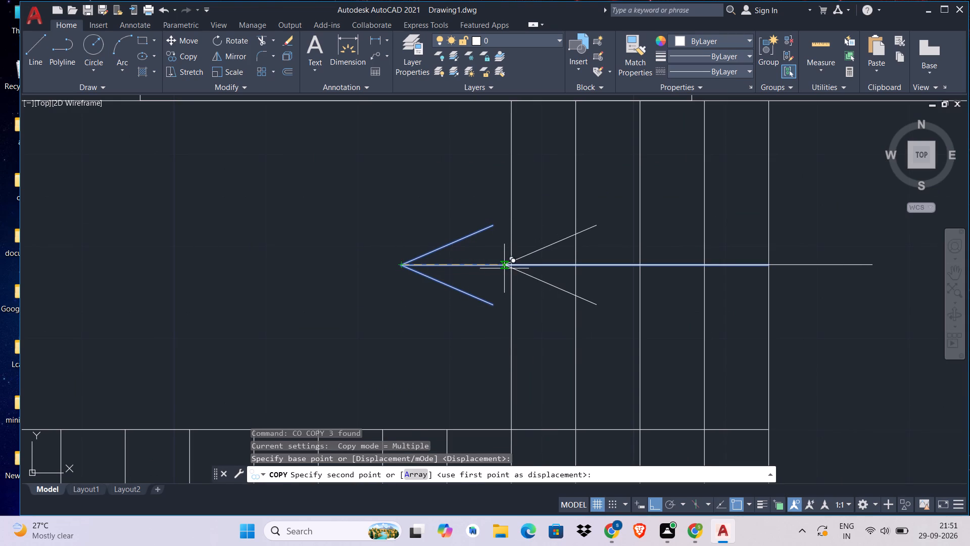
click(508, 268)
key(Escape)
Erase the original direction arrow beyond the upper flight's leftmost stair line.
click(505, 206)
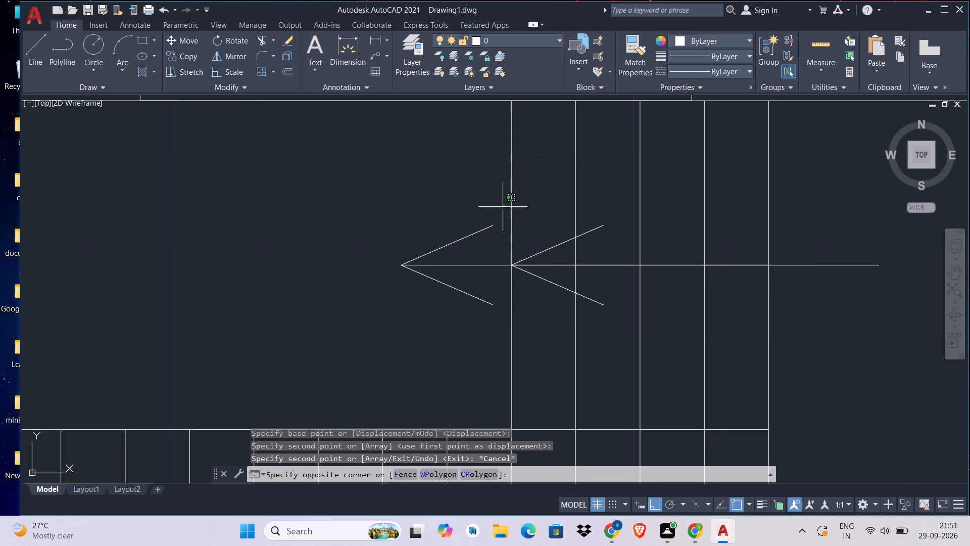
click(305, 329)
key(Delete)
scroll(357, 282, down, 1)
middle_drag(357, 282, 397, 271)
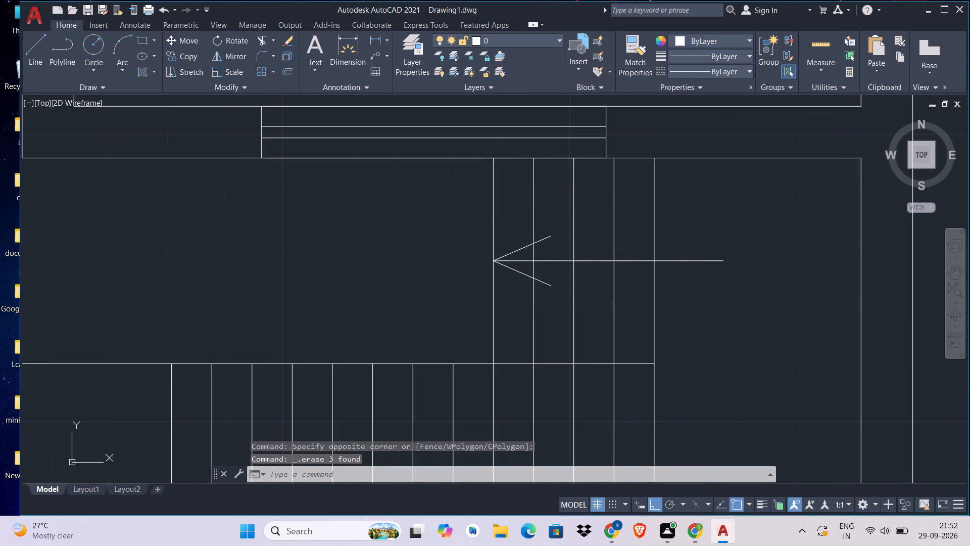
Trim the ends of the arrowhead's two slanted lines back to the second stair line from the tip.
key(t)
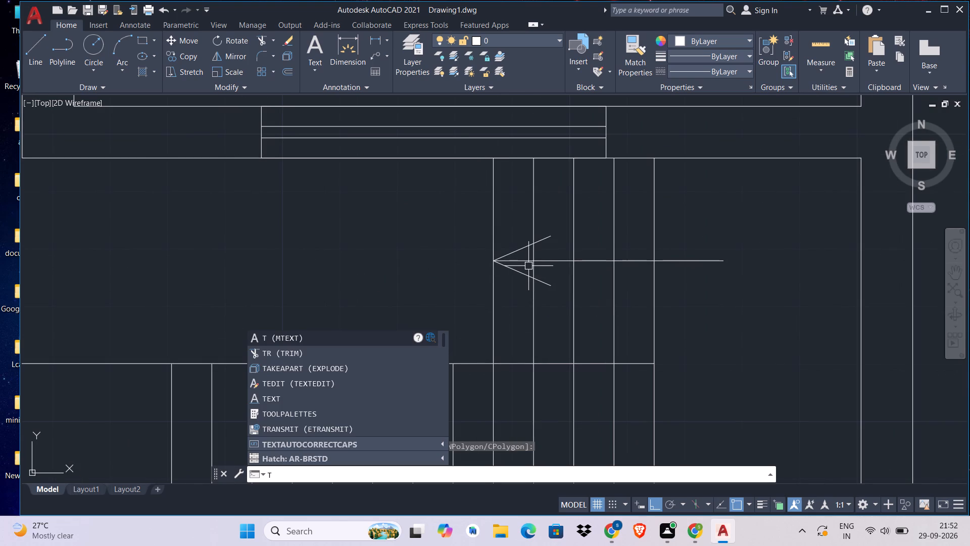
text(R)
key(space)
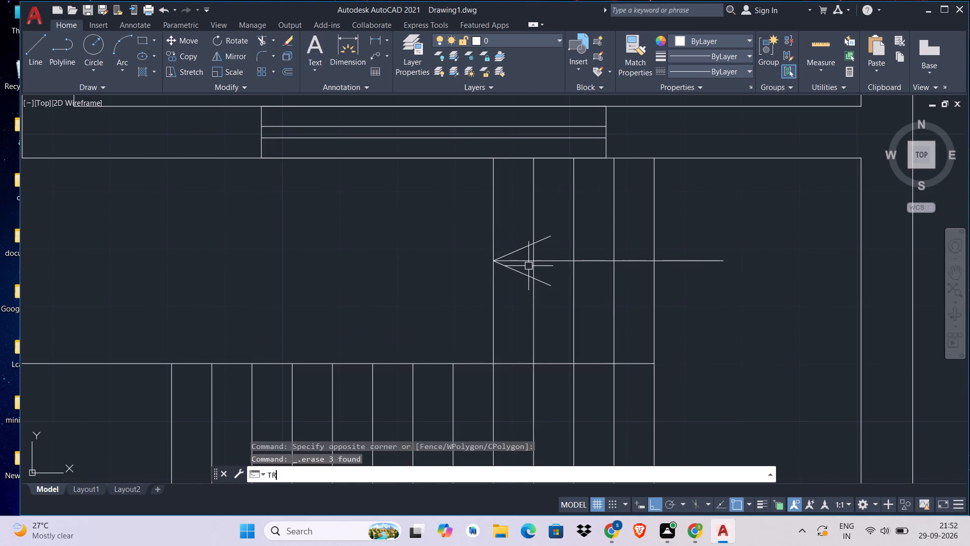
scroll(547, 239, up, 2)
click(547, 239)
click(543, 357)
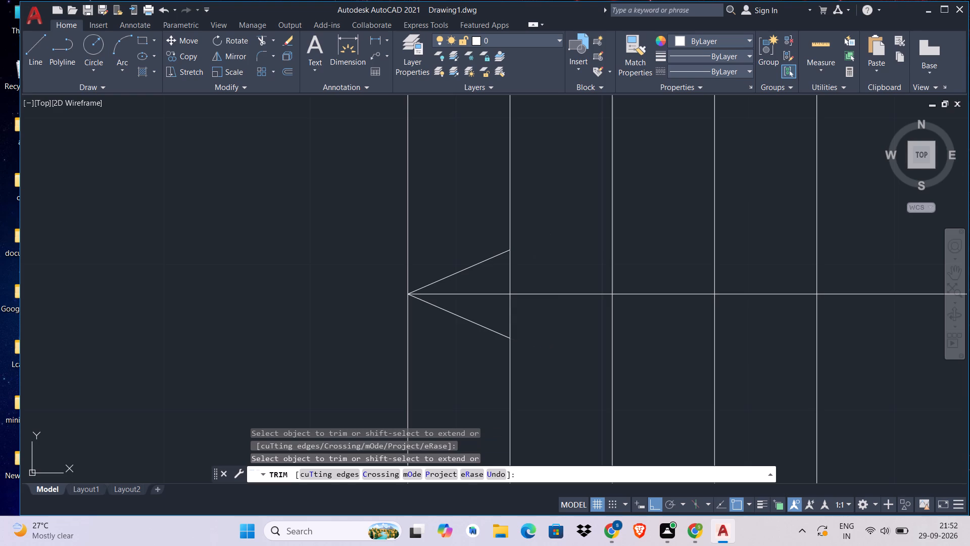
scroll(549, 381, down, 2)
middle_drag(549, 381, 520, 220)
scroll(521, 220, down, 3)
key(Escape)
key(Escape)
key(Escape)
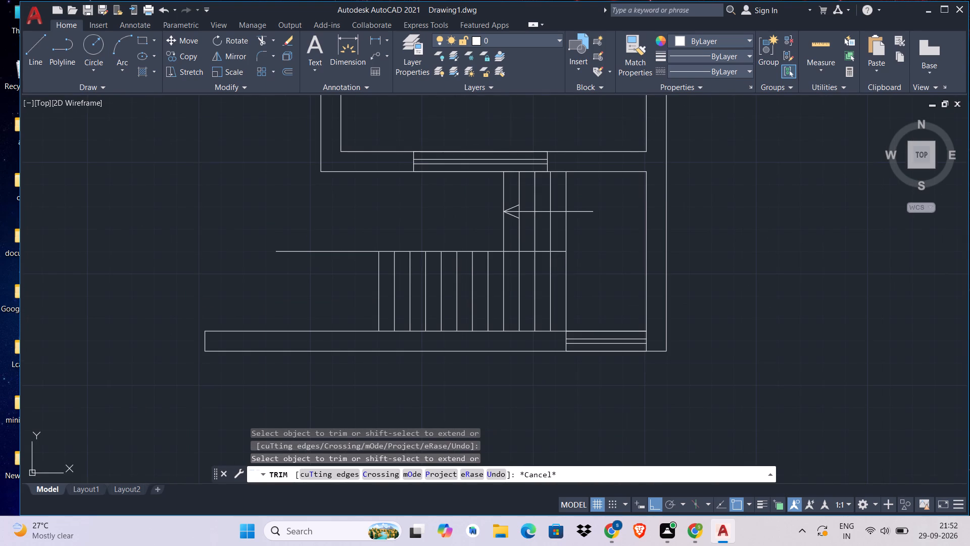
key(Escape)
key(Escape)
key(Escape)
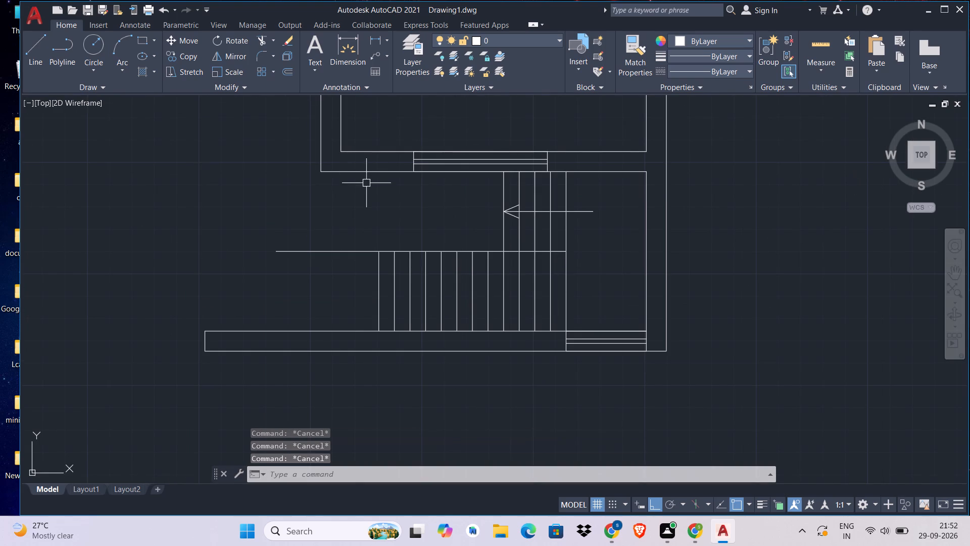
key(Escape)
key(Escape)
Trim the overhang of the line dividing the two stair flights back to the lower flight's leftmost stair line.
scroll(334, 255, up, 2)
scroll(334, 258, down, 1)
middle_drag(336, 258, 341, 258)
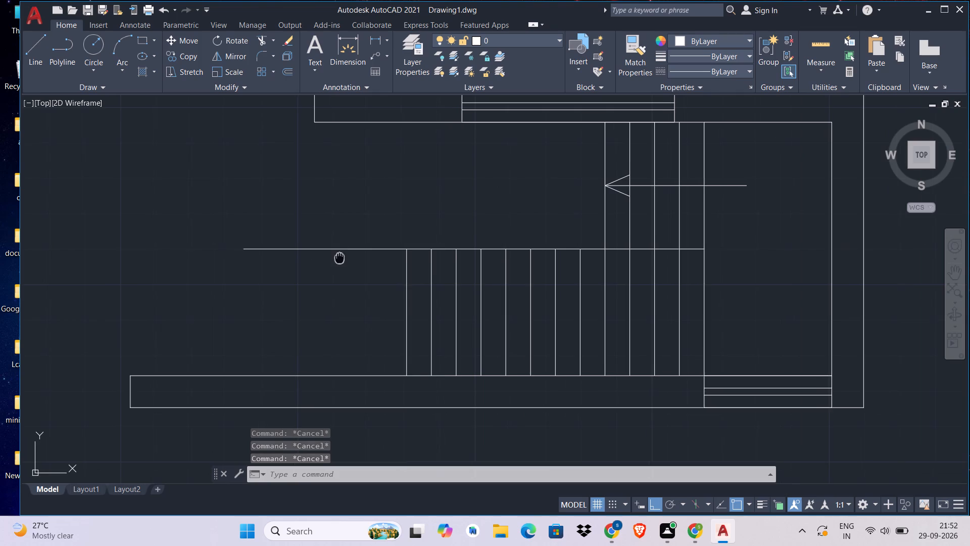
middle_drag(341, 258, 361, 267)
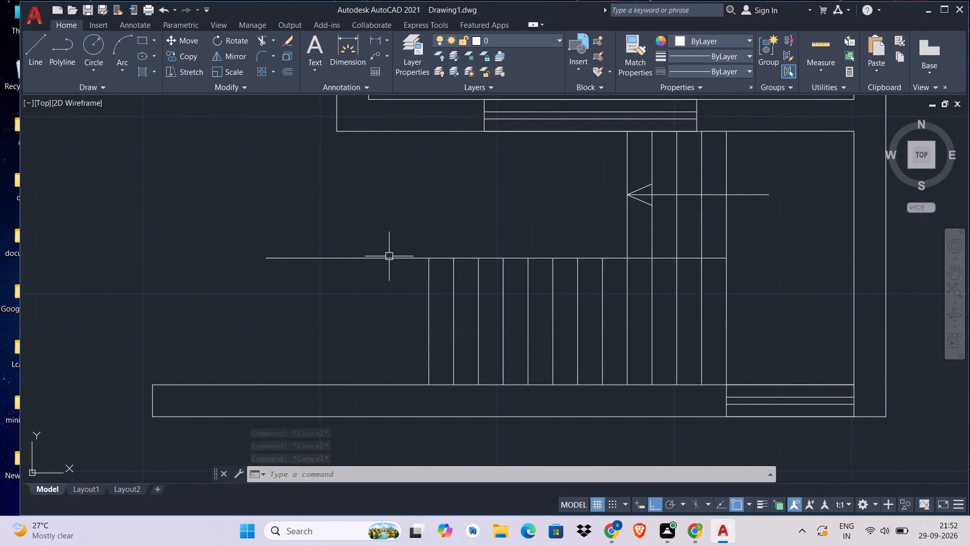
text(TR)
key(space)
click(396, 251)
click(371, 266)
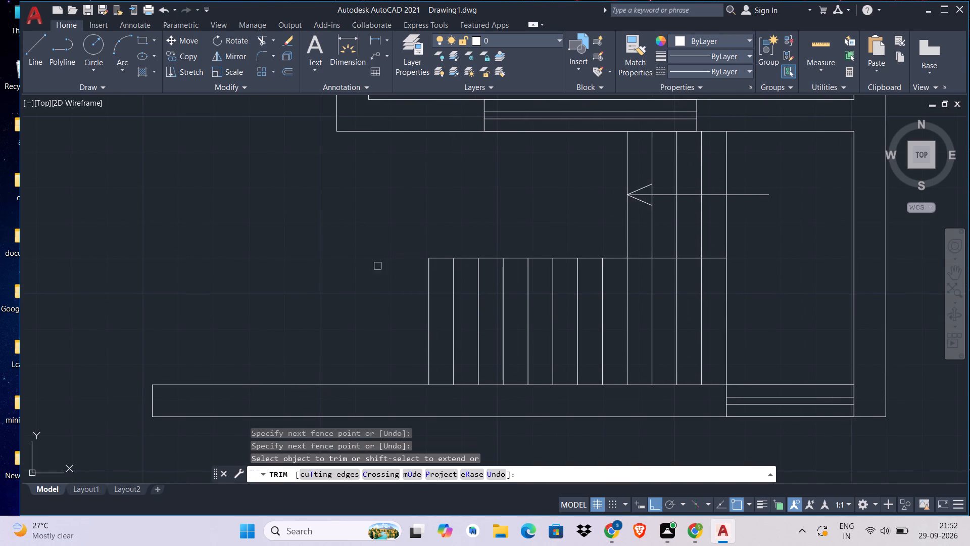
scroll(576, 275, down, 1)
scroll(684, 250, down, 3)
scroll(702, 253, up, 2)
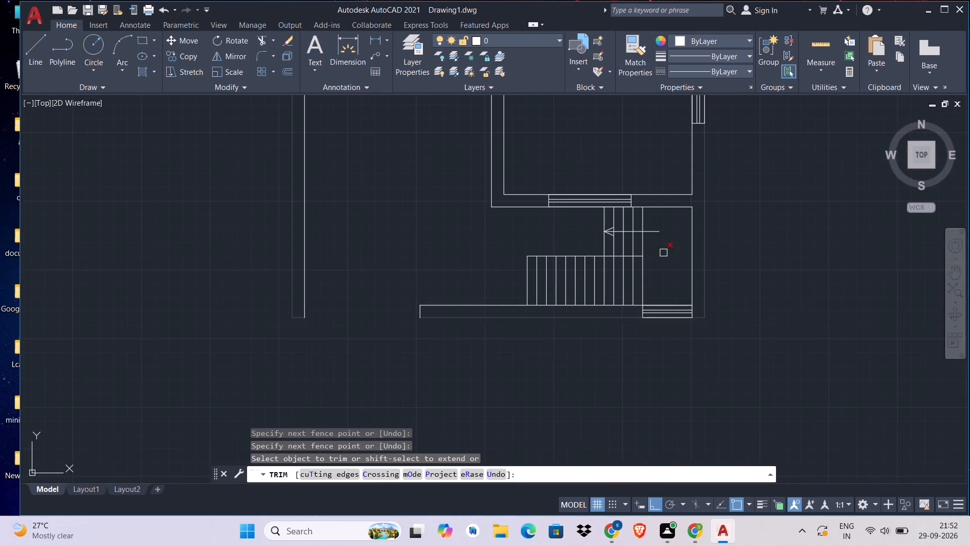
scroll(662, 253, up, 2)
key(Escape)
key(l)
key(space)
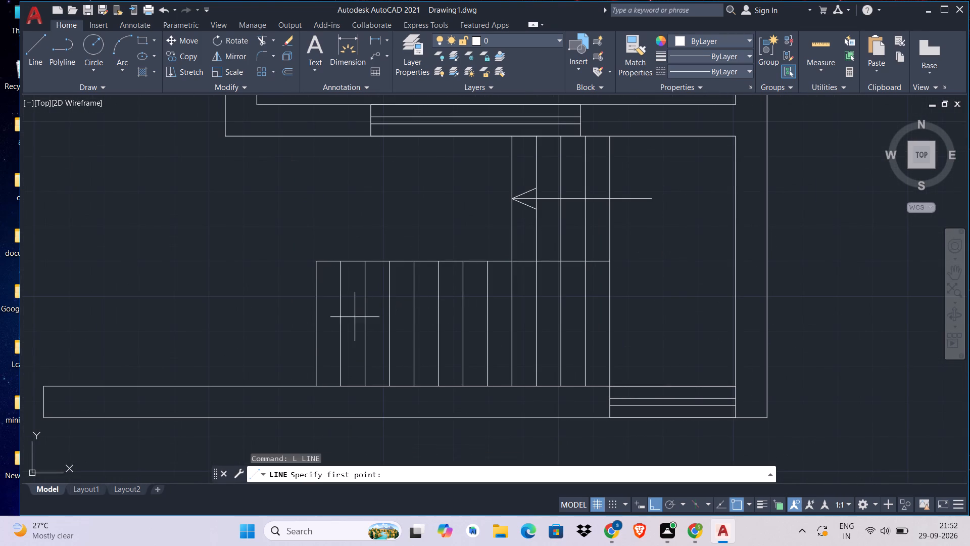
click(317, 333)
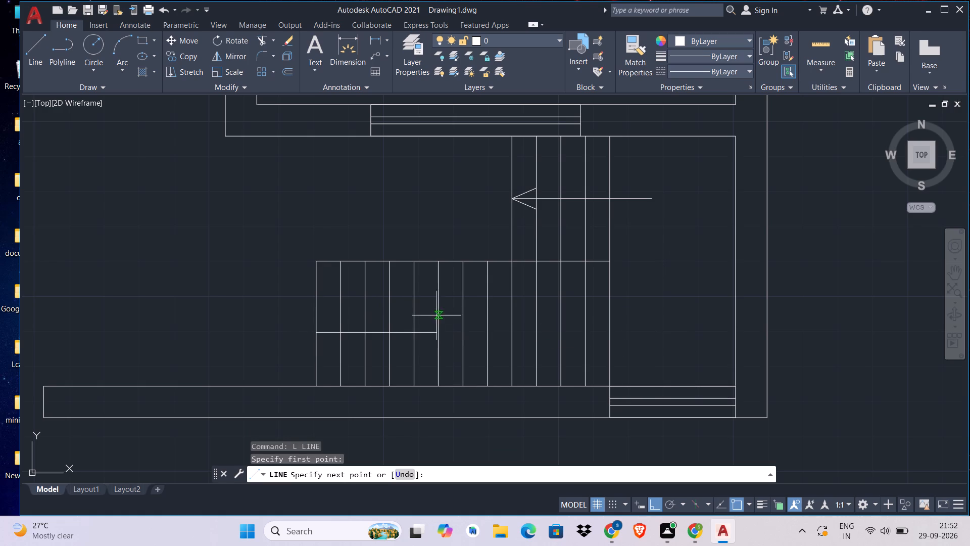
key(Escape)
Draw a horizontal centre line across the lower flight from its leftmost stair line's midpoint to the landing edge line.
key(space)
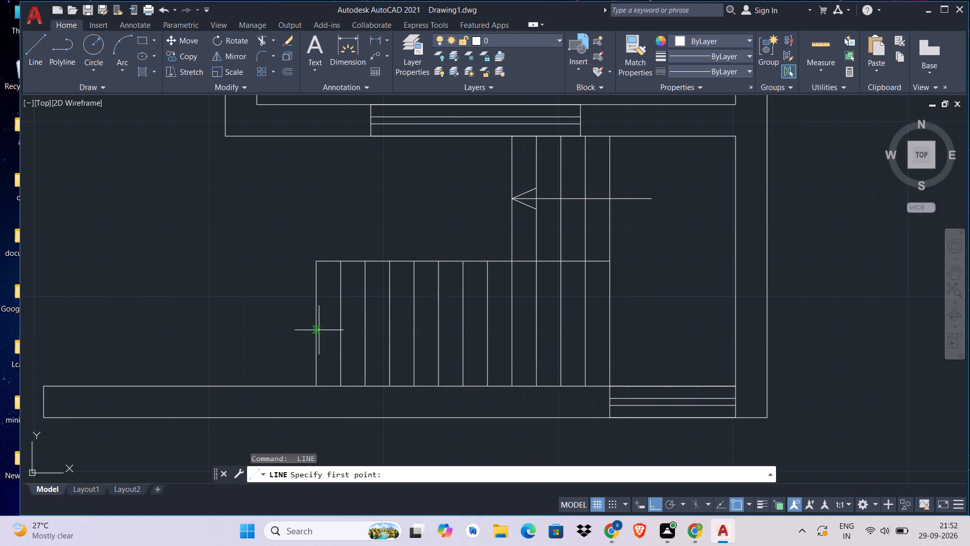
click(319, 329)
click(608, 326)
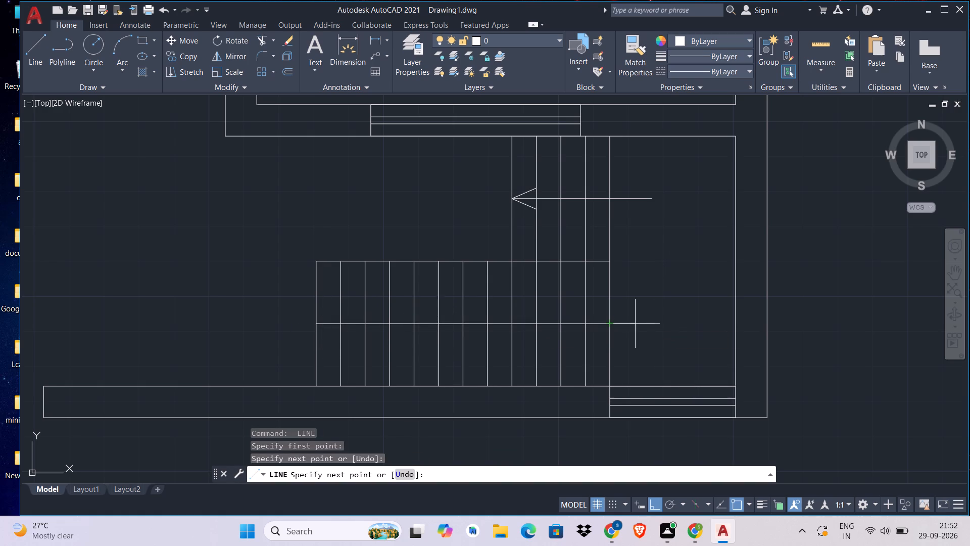
key(Escape)
Draw a three-point arc from the arrow shaft at the landing edge, through the centre line's end, looping back near the shaft.
click(121, 53)
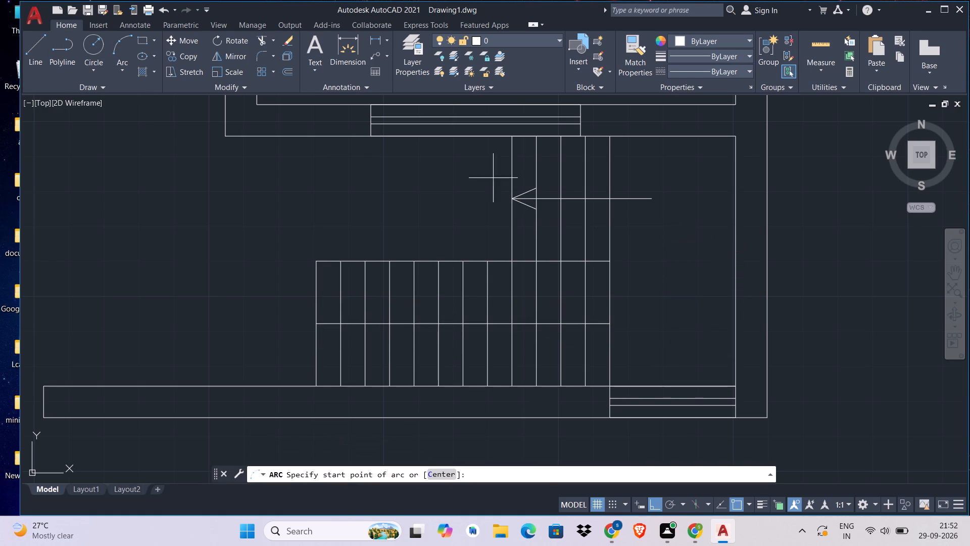
click(612, 199)
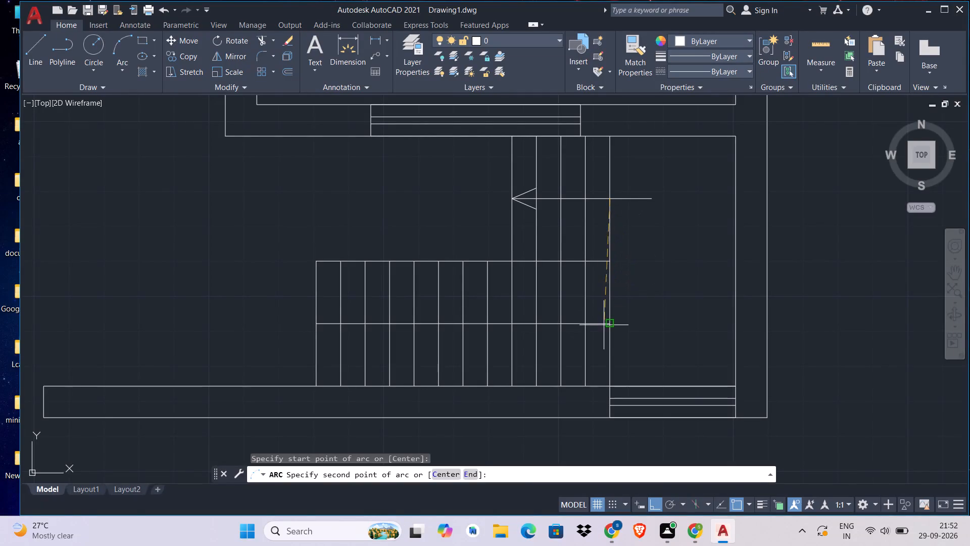
click(615, 325)
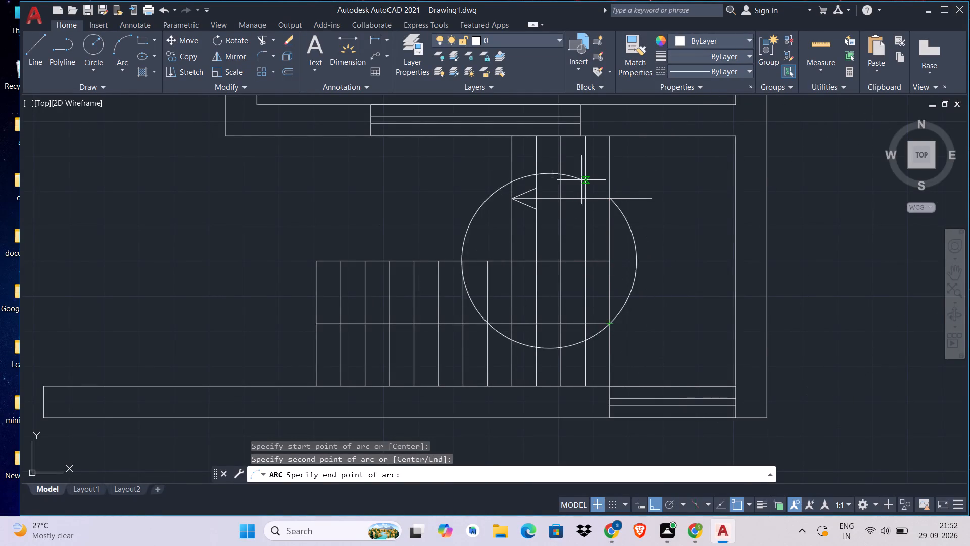
click(599, 195)
key(Escape)
Trim the arc's upper and lower pieces beside the landing edge and the arrow shaft's tail extending into the landing.
text(TR)
key(space)
scroll(584, 201, up, 2)
click(594, 199)
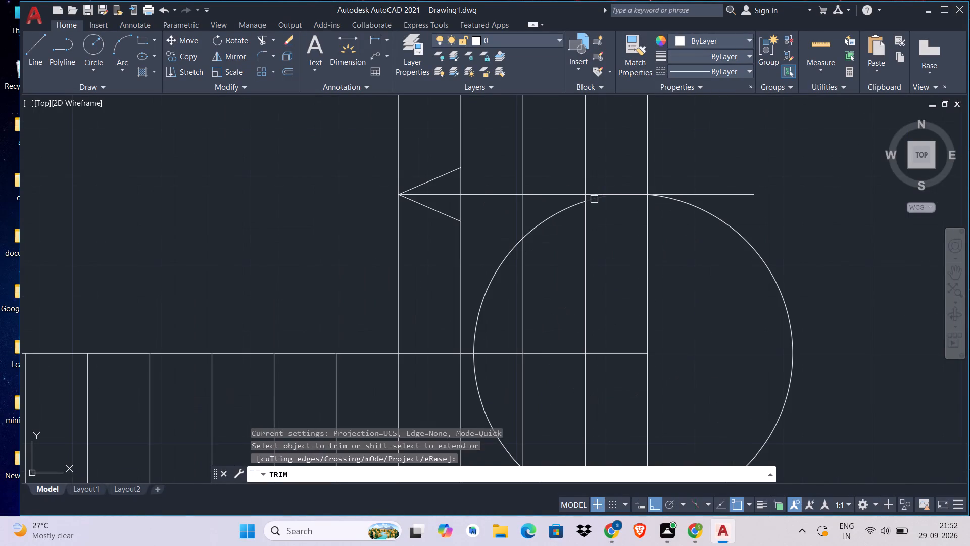
middle_drag(607, 291, 610, 129)
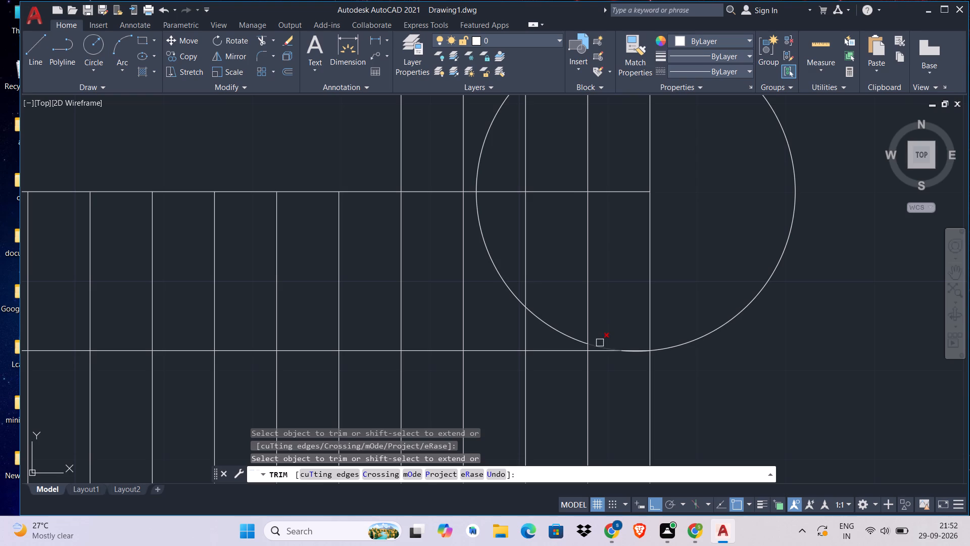
click(600, 343)
middle_drag(660, 270, 623, 412)
click(692, 174)
middle_drag(678, 245, 679, 245)
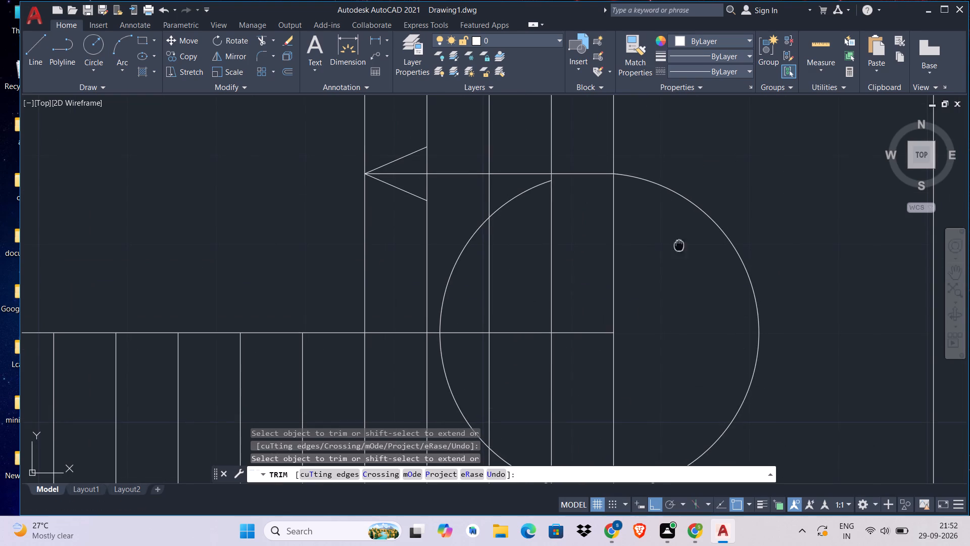
middle_drag(679, 245, 714, 142)
key(Escape)
Erase the leftover arc piece lying across the stair lines, keeping the curve on the landing.
click(495, 171)
click(474, 184)
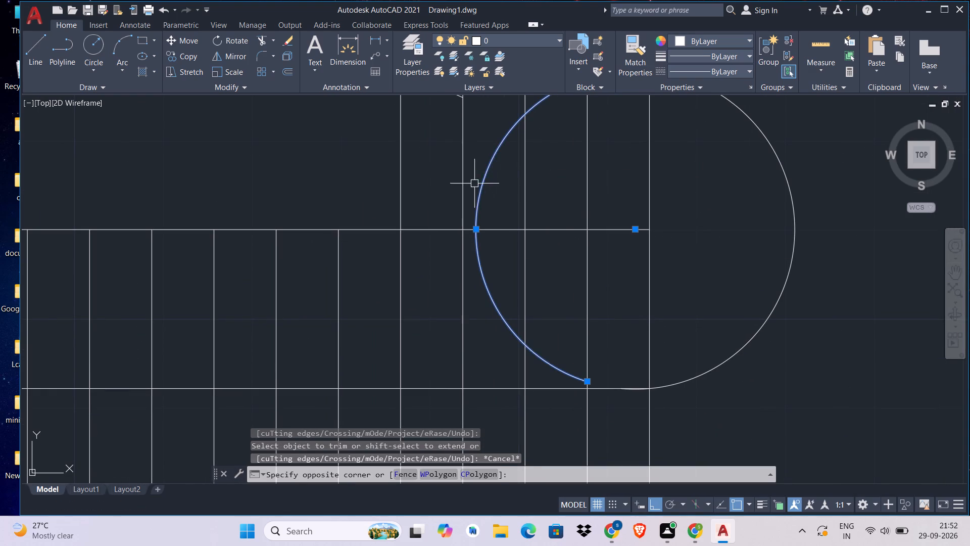
key(Delete)
scroll(549, 191, down, 3)
middle_drag(550, 193, 579, 207)
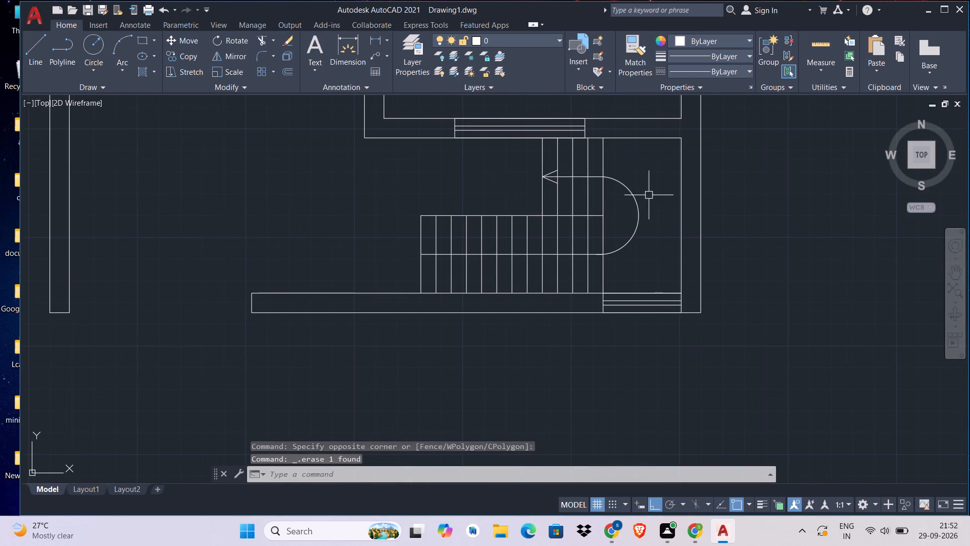
key(Escape)
key(Escape)
Flatten the landing arc by moving its midpoint horizontally inward toward the stairs.
click(638, 227)
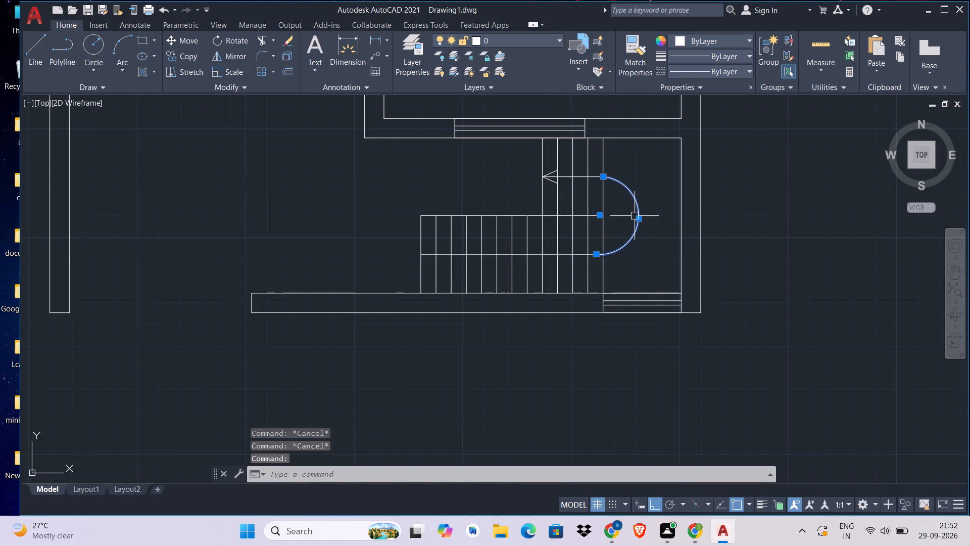
click(640, 218)
click(624, 217)
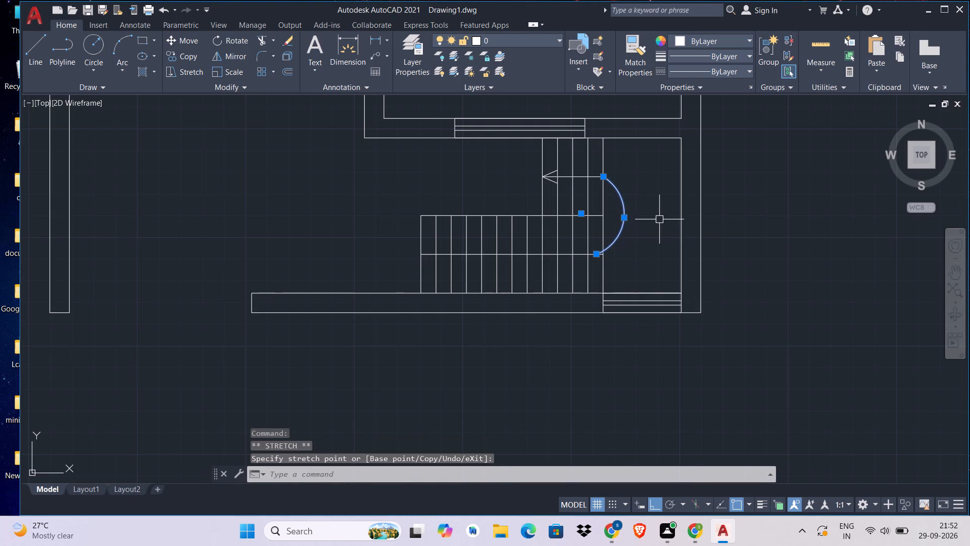
key(Escape)
Trim the lower flight's centre line back to the lower end of the landing arc.
scroll(605, 261, up, 1)
scroll(605, 261, down, 1)
scroll(605, 261, up, 6)
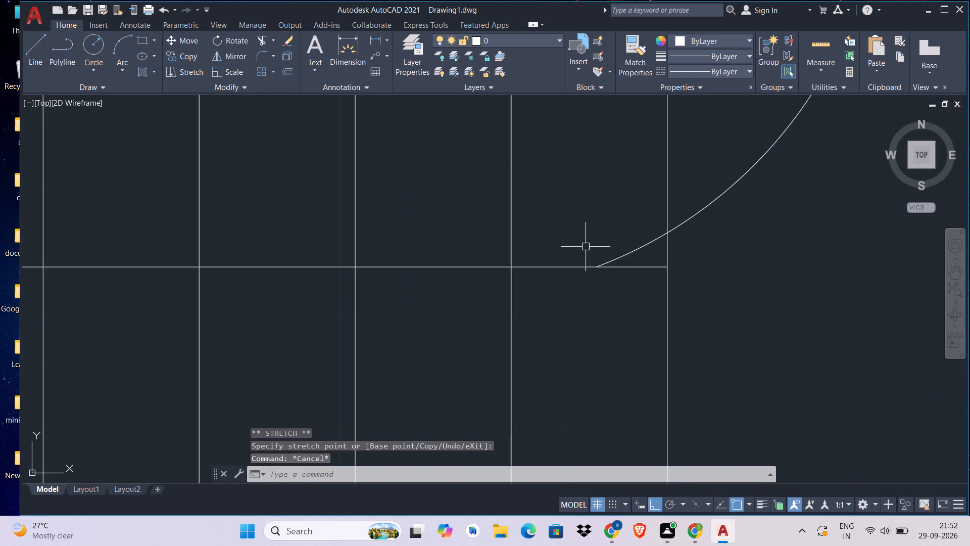
click(625, 258)
click(592, 268)
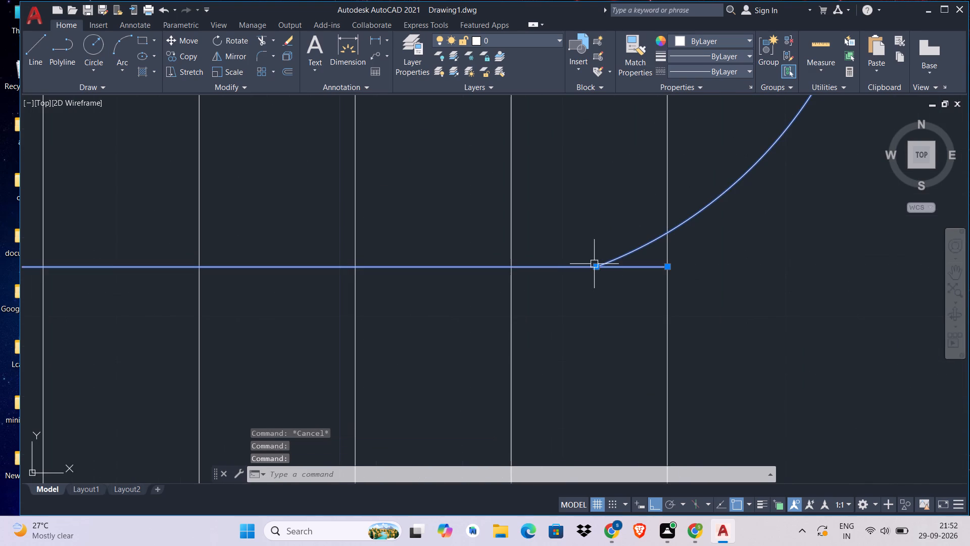
key(Escape)
text(TR)
key(space)
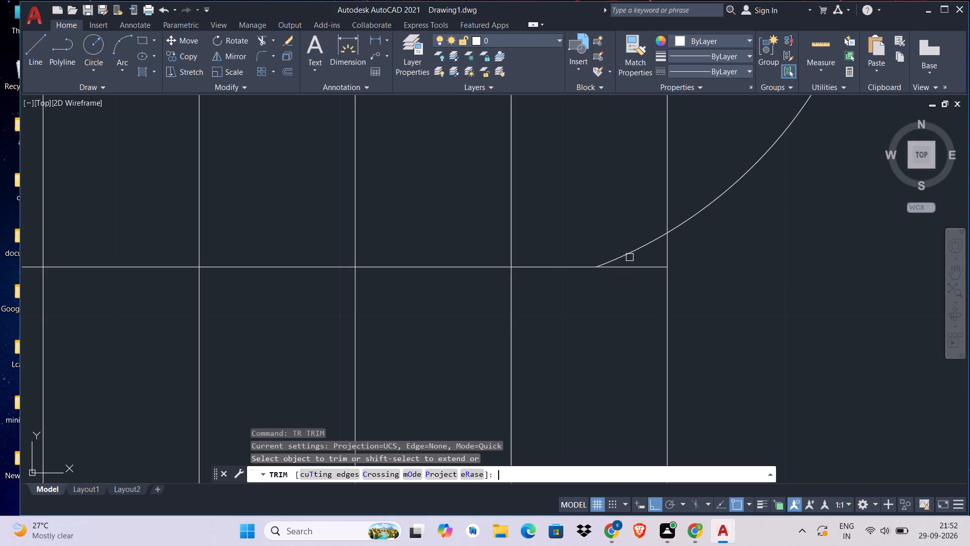
click(642, 267)
scroll(642, 281, down, 6)
scroll(644, 209, up, 5)
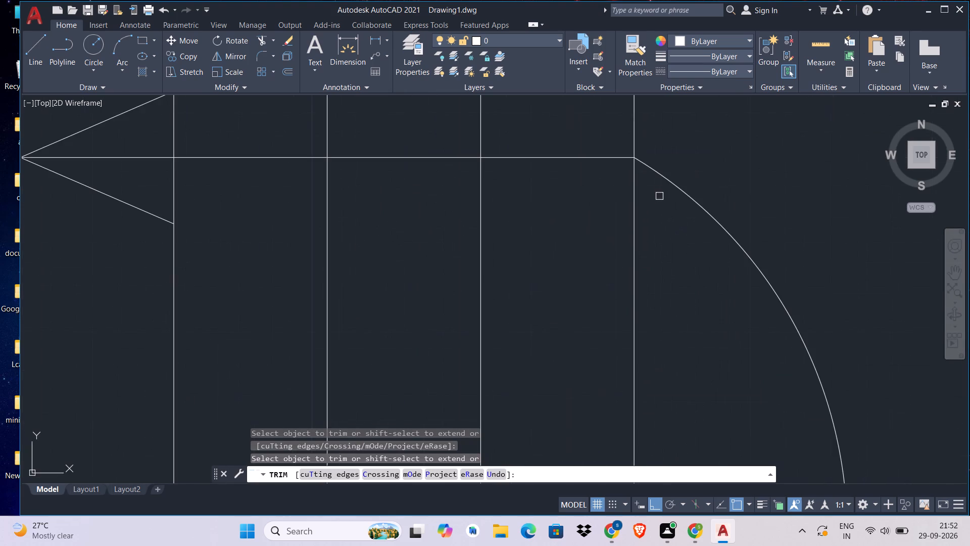
scroll(660, 192, down, 5)
key(Escape)
key(Escape)
key(Escape)
key(Escape)
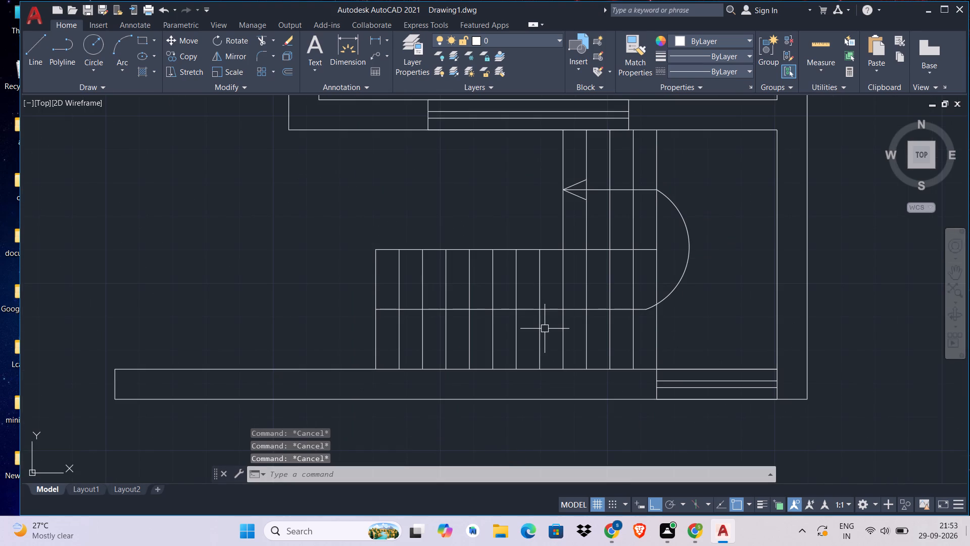
Examine the overall floor plan and its rooms beyond the staircase.
scroll(42, 162, down, 3)
middle_drag(205, 278, 438, 271)
middle_drag(428, 324, 439, 357)
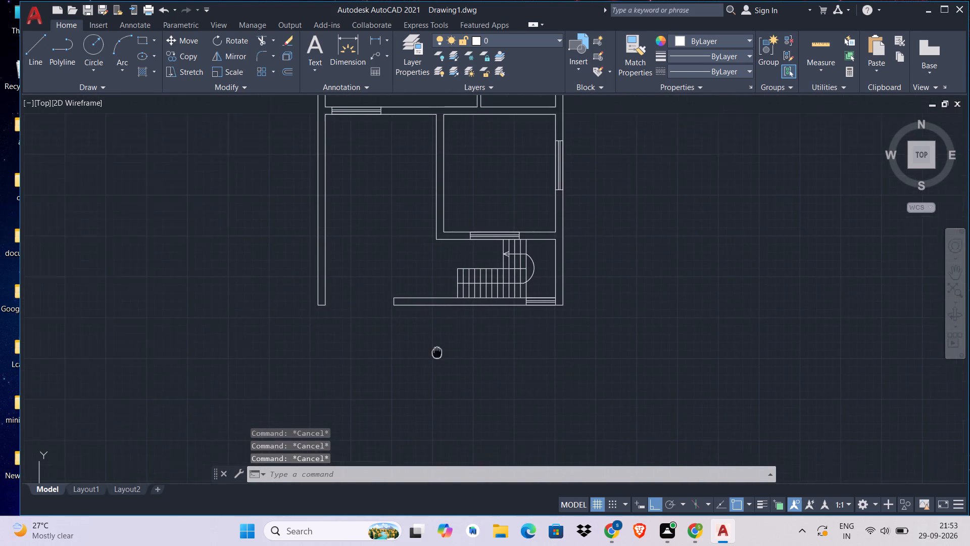
middle_drag(439, 357, 465, 422)
middle_drag(442, 192, 511, 419)
scroll(490, 292, down, 1)
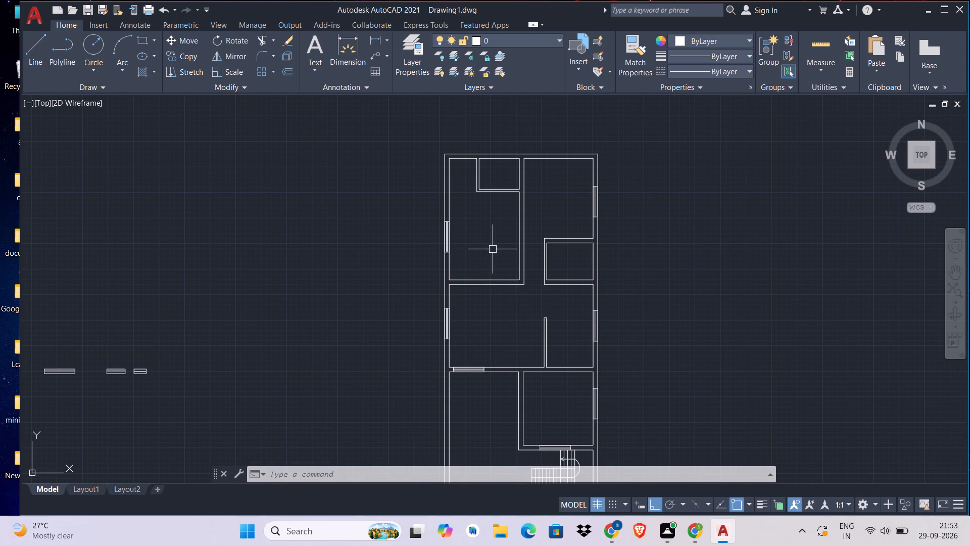
key(Escape)
key(Escape)
key(Escape)
key(Escape)
key(Escape)
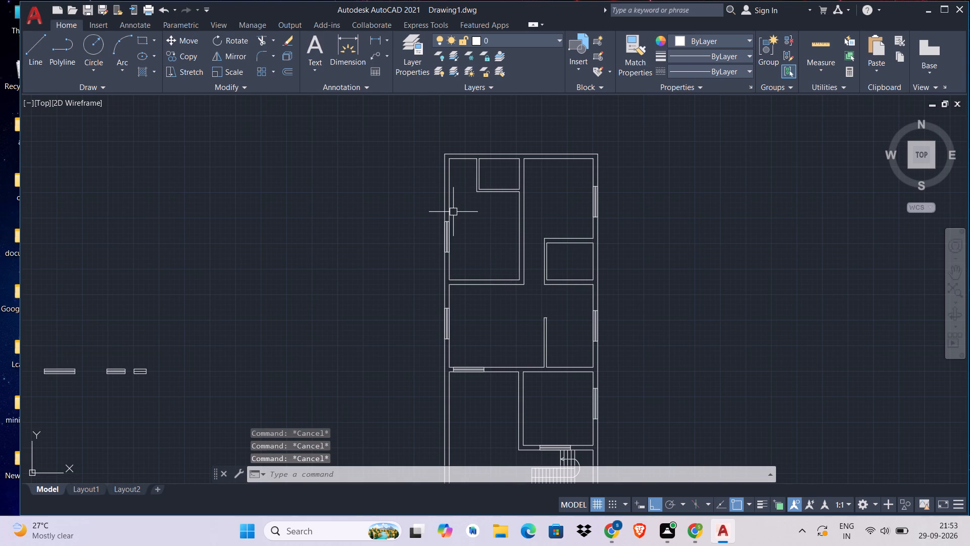
key(Escape)
Extend the left face line of the stair-side room's wall up across the horizontal wall to its upper face.
middle_drag(521, 310, 501, 190)
scroll(501, 190, up, 4)
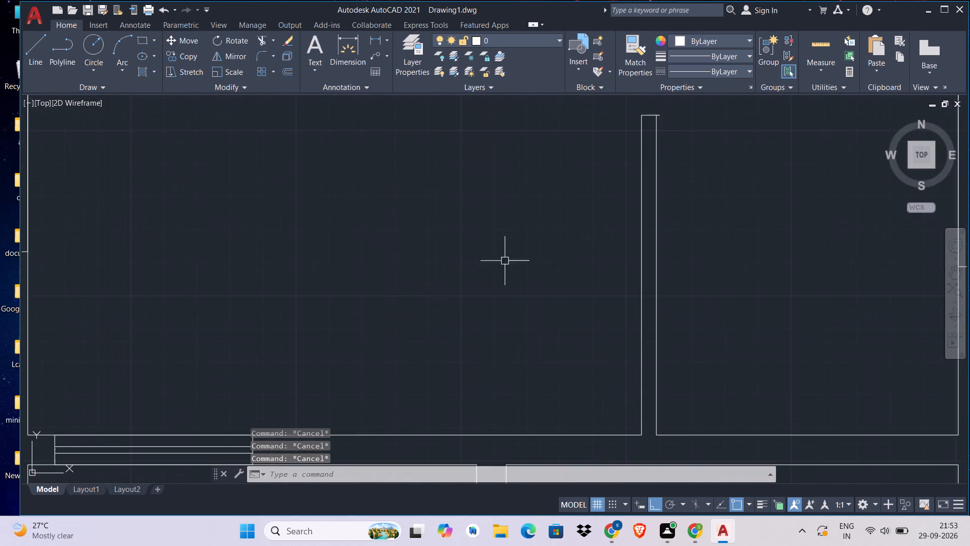
middle_drag(505, 291, 524, 149)
text(EX)
key(space)
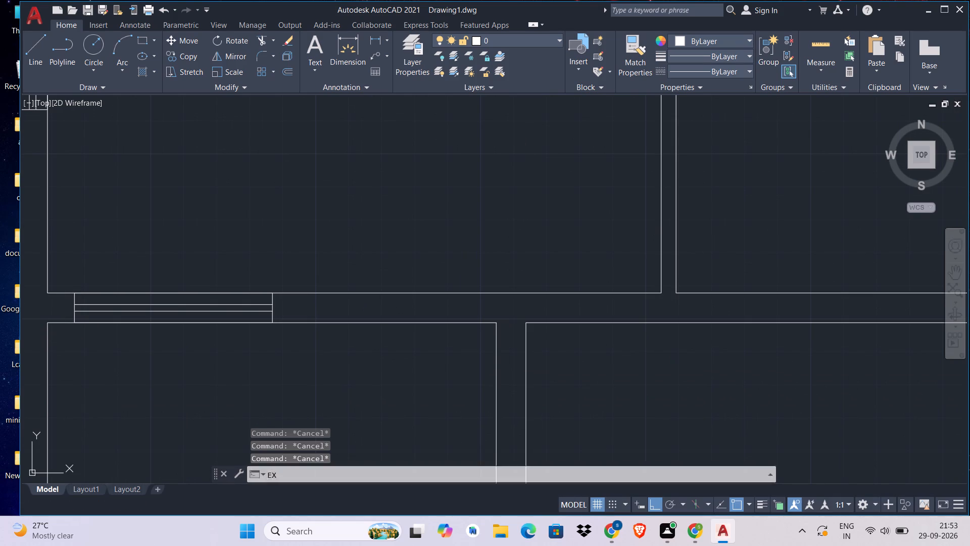
click(494, 402)
key(Escape)
Offset the extended wall line 5' toward the window in the horizontal wall.
text(O)
key(space)
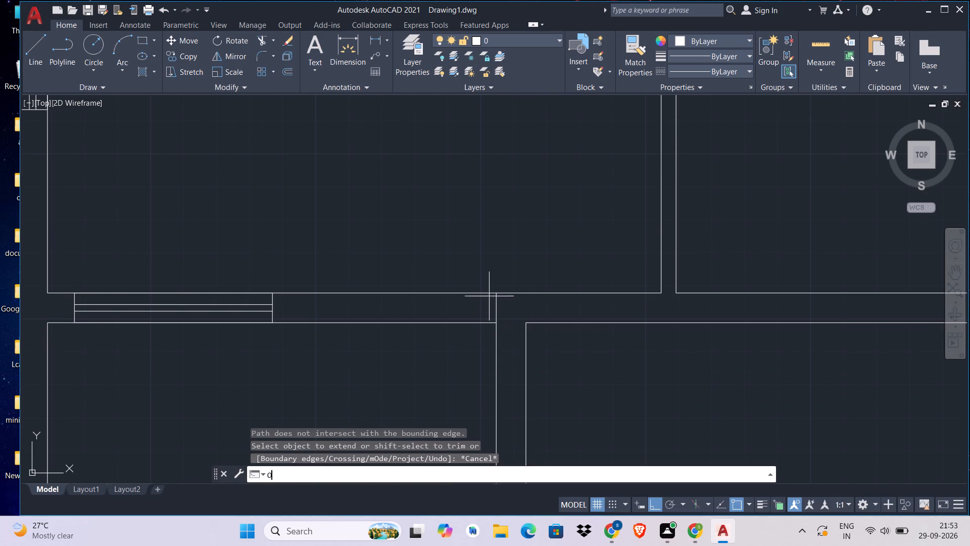
key(3)
key(BackSpace)
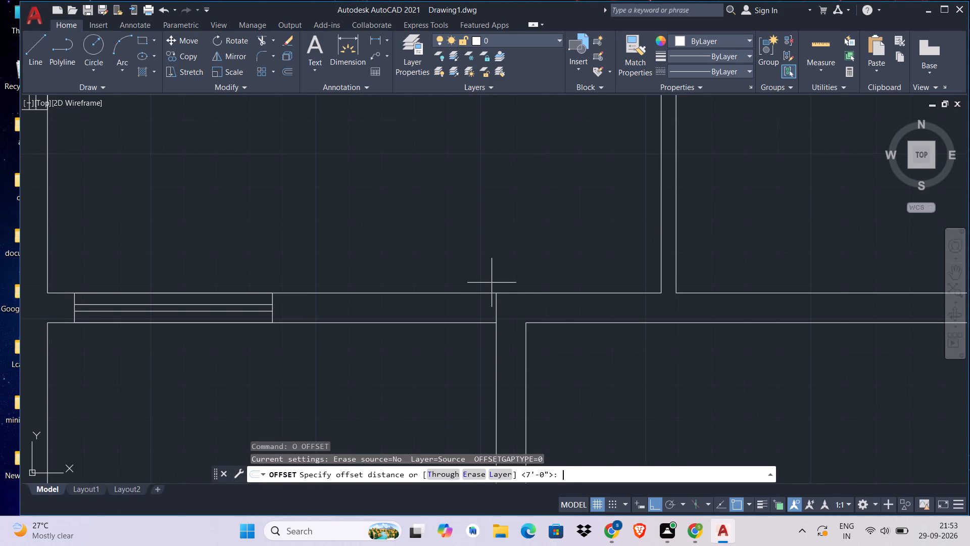
text(5')
key(Return)
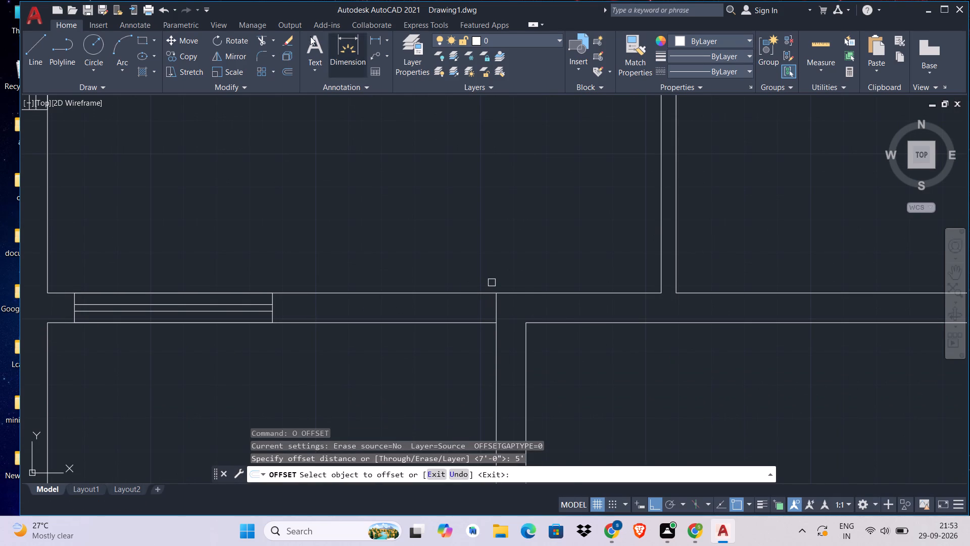
click(496, 307)
click(395, 327)
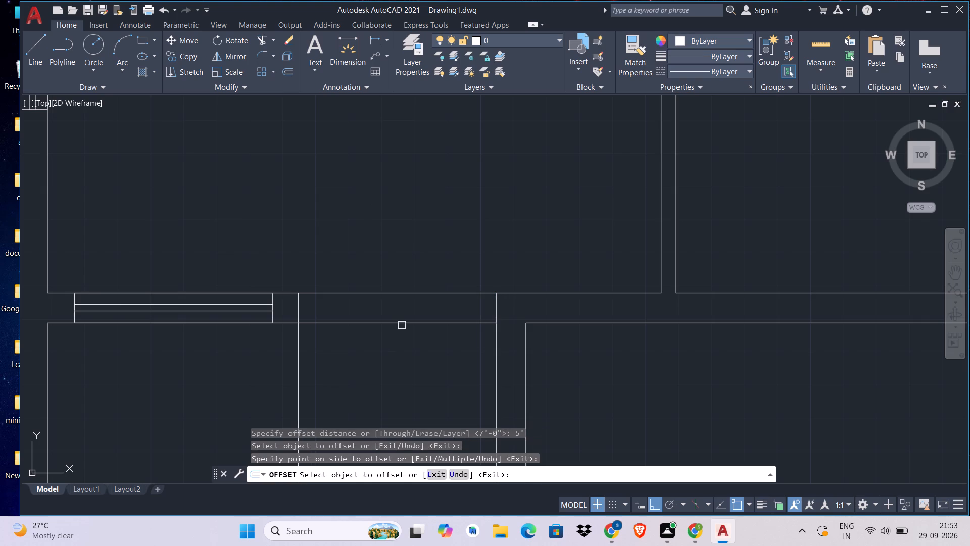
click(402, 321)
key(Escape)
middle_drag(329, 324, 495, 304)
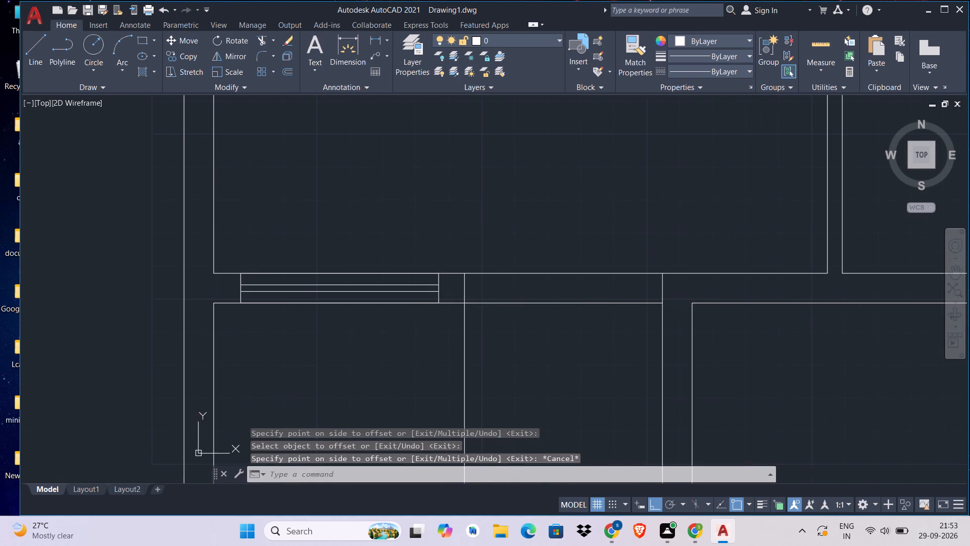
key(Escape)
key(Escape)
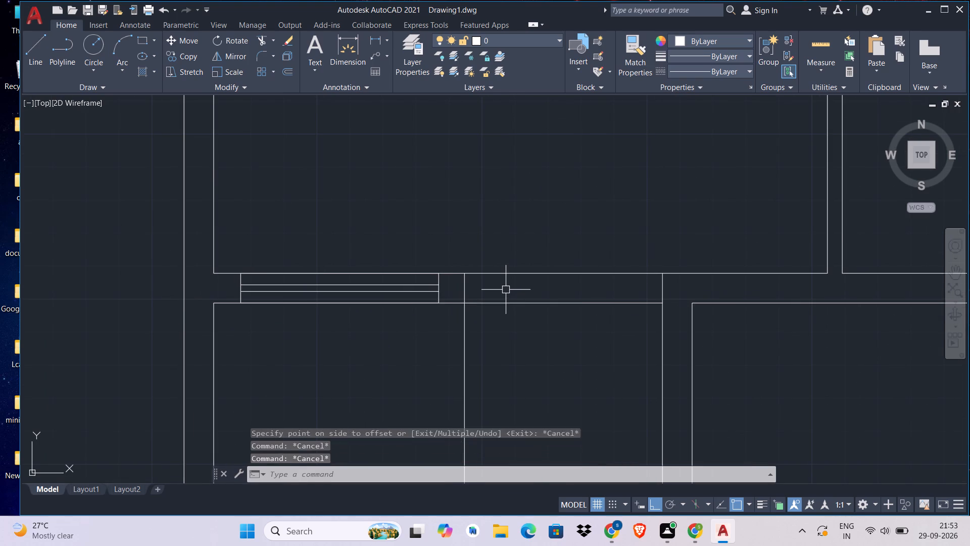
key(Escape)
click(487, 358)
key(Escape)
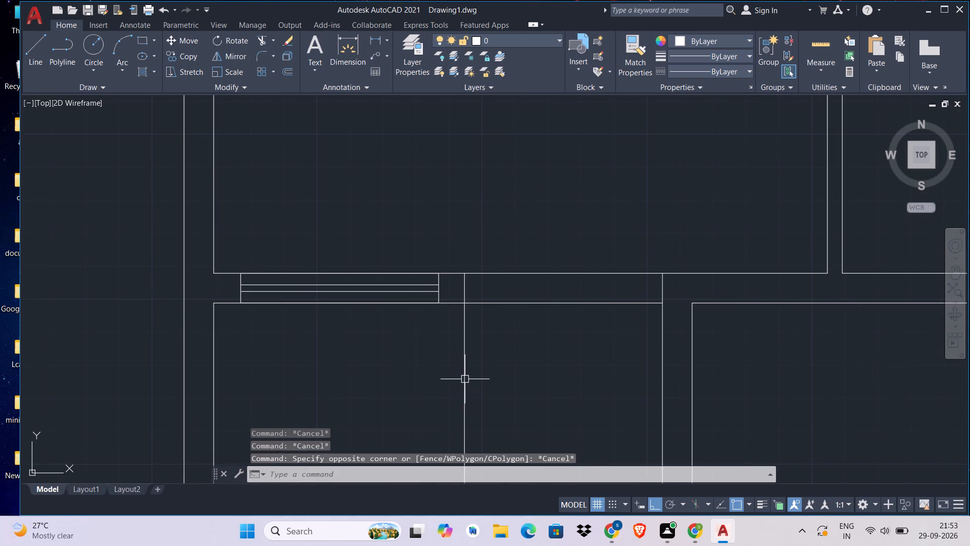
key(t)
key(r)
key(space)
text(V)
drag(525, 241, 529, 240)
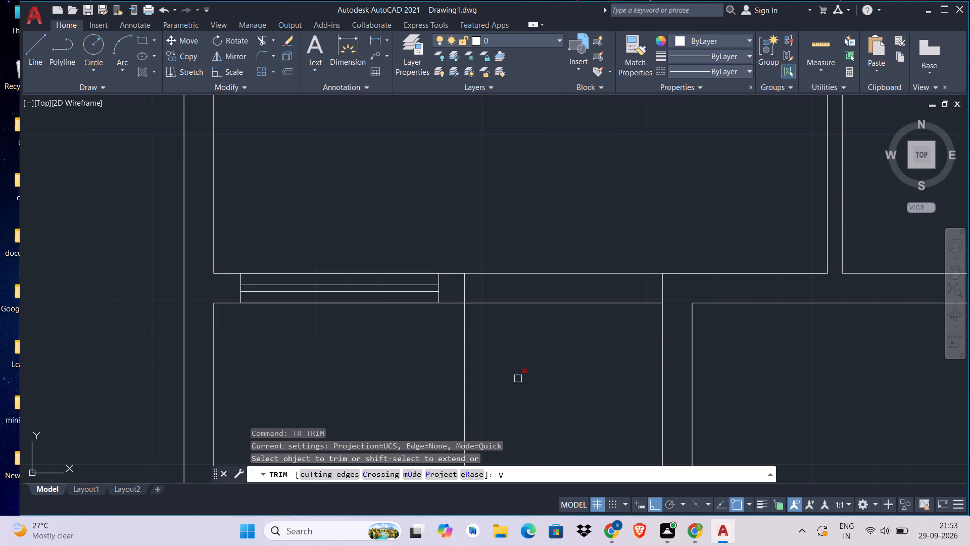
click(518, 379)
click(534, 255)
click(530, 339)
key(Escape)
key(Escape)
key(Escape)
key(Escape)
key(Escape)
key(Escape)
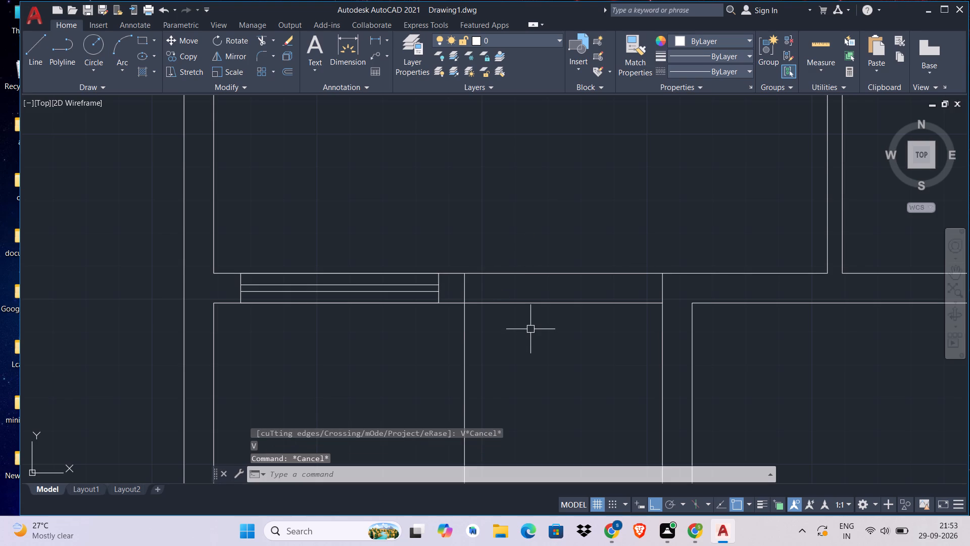
Trim both wall faces between the two 5' opening lines and the offset line's surplus below the horizontal wall.
key(t)
text(R)
key(space)
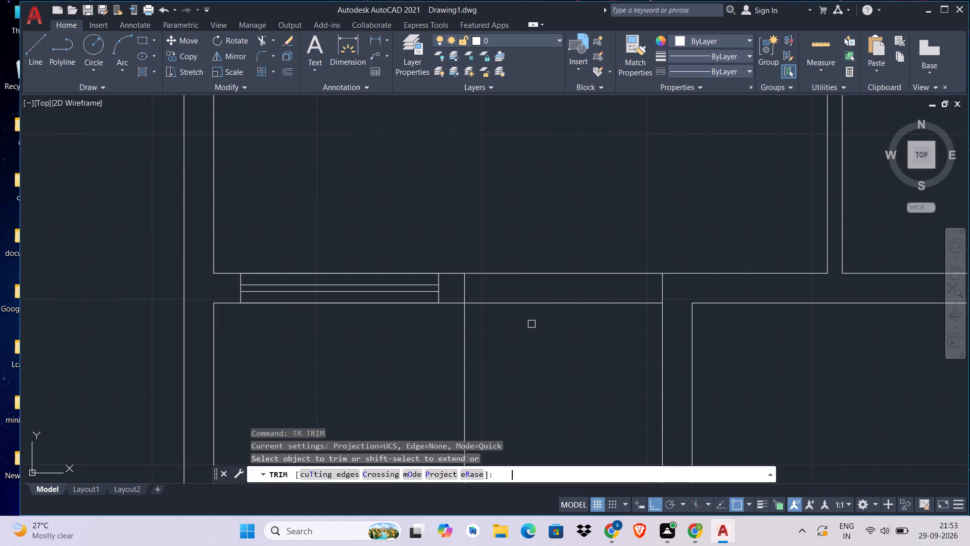
click(537, 244)
click(538, 382)
drag(545, 372, 517, 380)
click(408, 392)
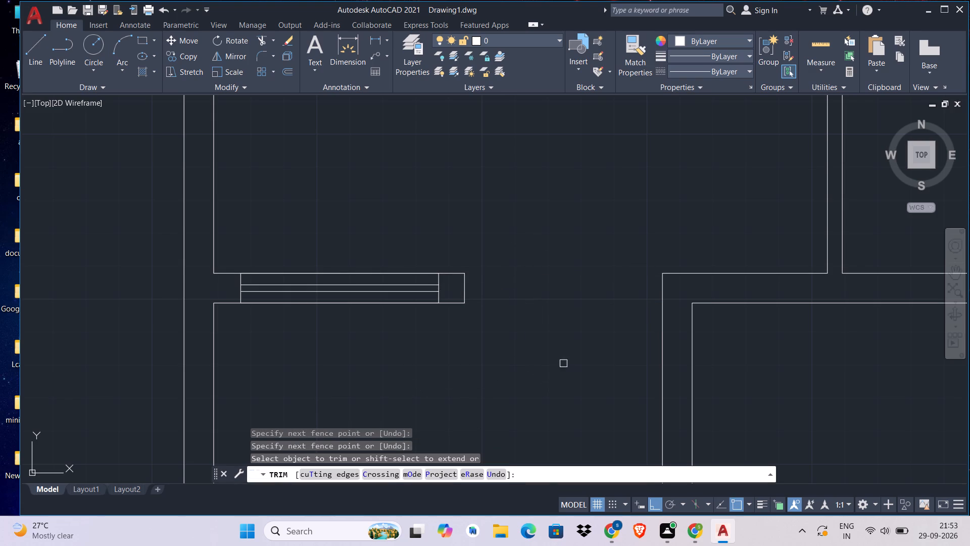
key(Escape)
Draw a horizontal line across the 5' opening, from the midpoint of the window-side jamb to the opposite jamb.
key(l)
key(space)
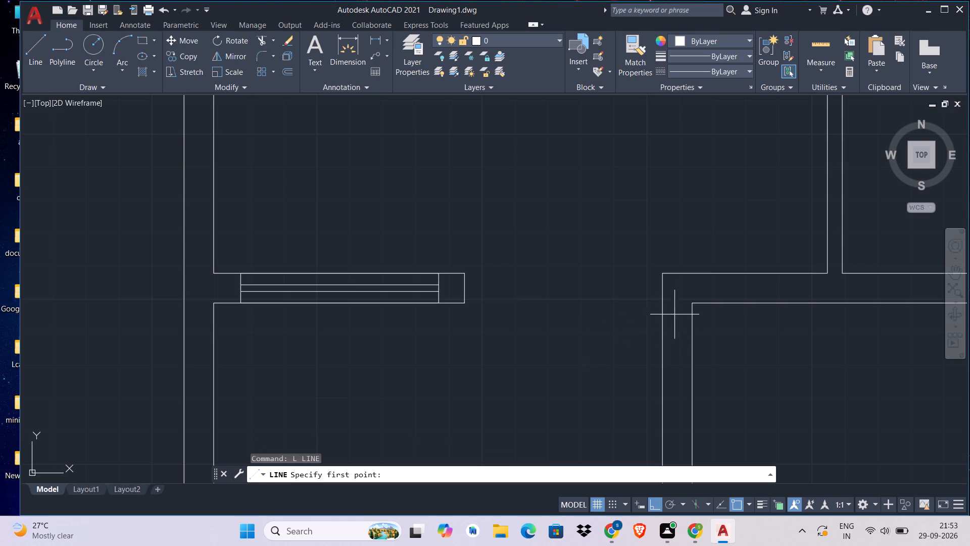
click(462, 290)
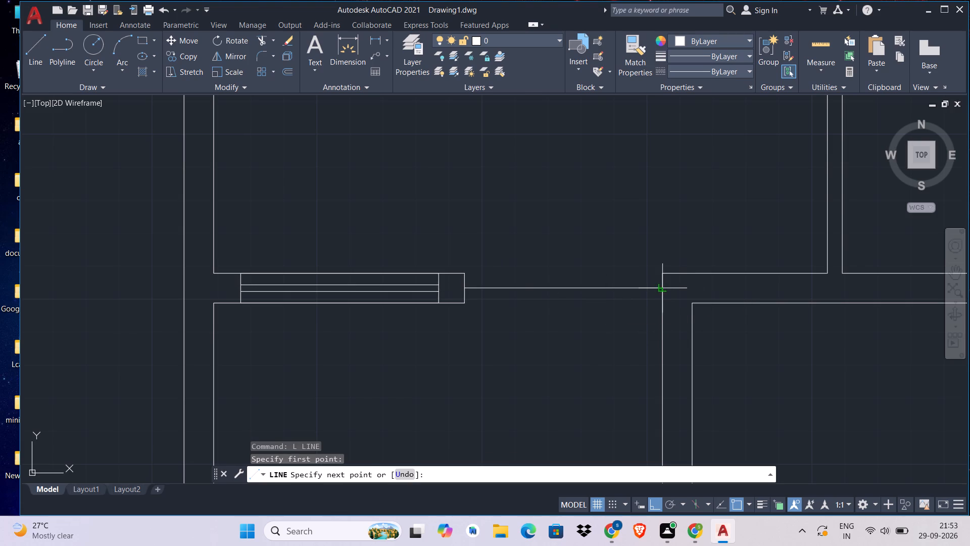
click(664, 289)
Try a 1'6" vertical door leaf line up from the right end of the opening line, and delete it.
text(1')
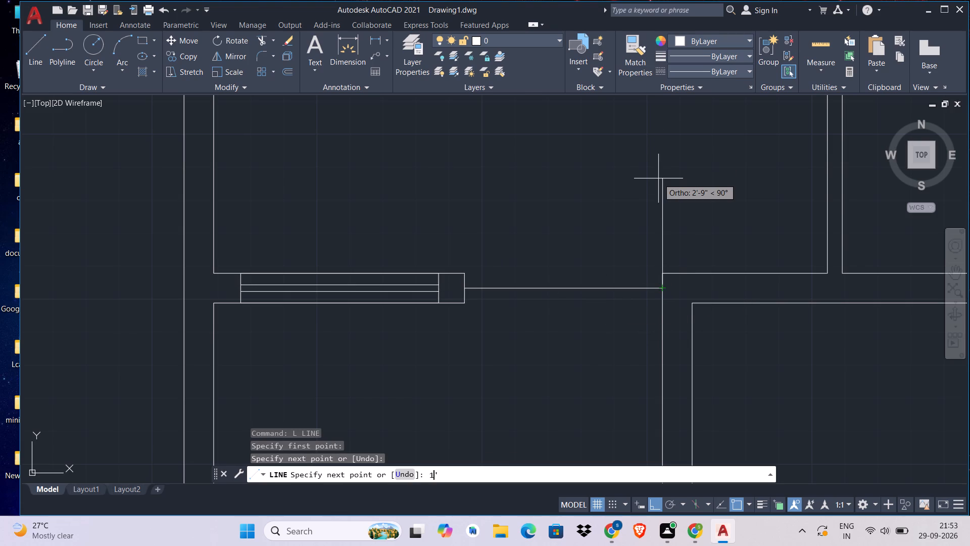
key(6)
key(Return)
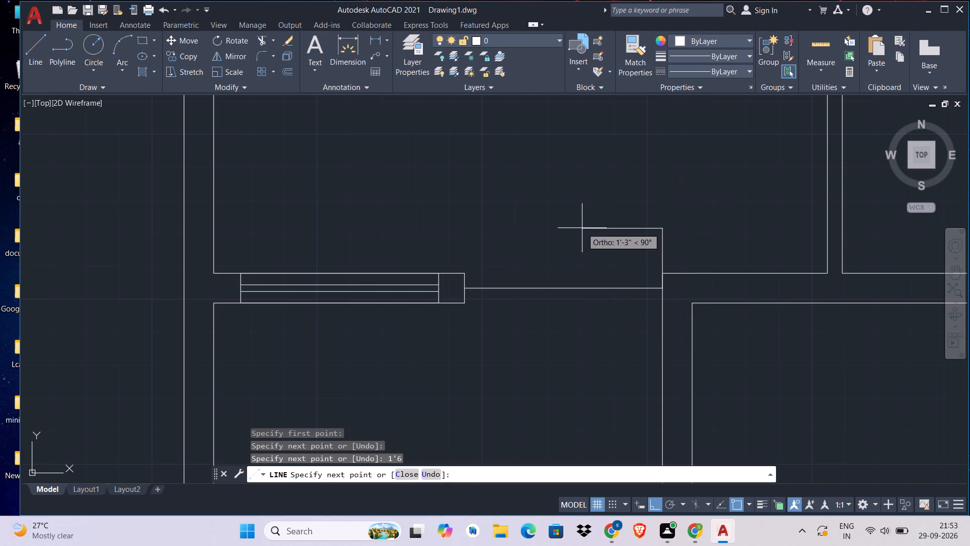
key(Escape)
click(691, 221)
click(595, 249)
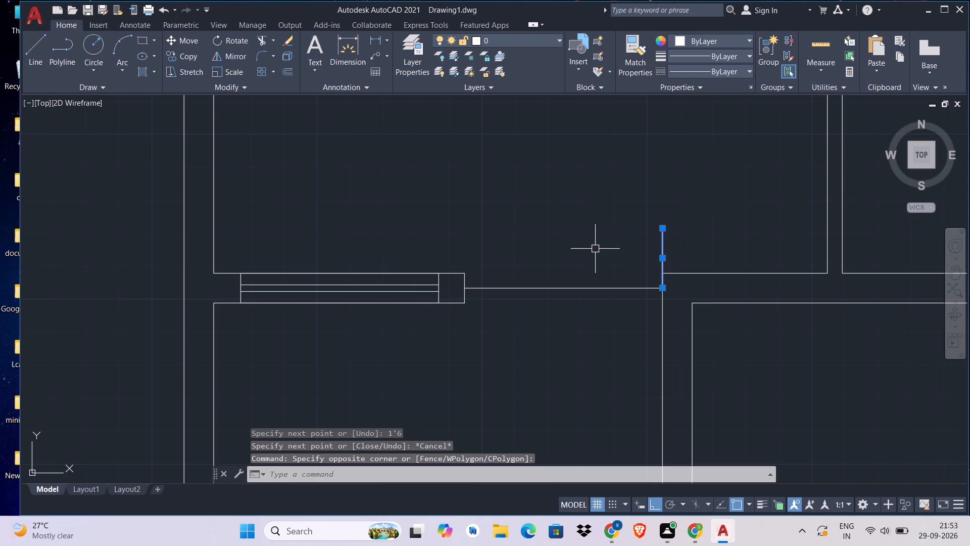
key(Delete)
Draw the right door leaf up from the opening line's right end, 2'6" long and 2" thick.
text(L)
key(space)
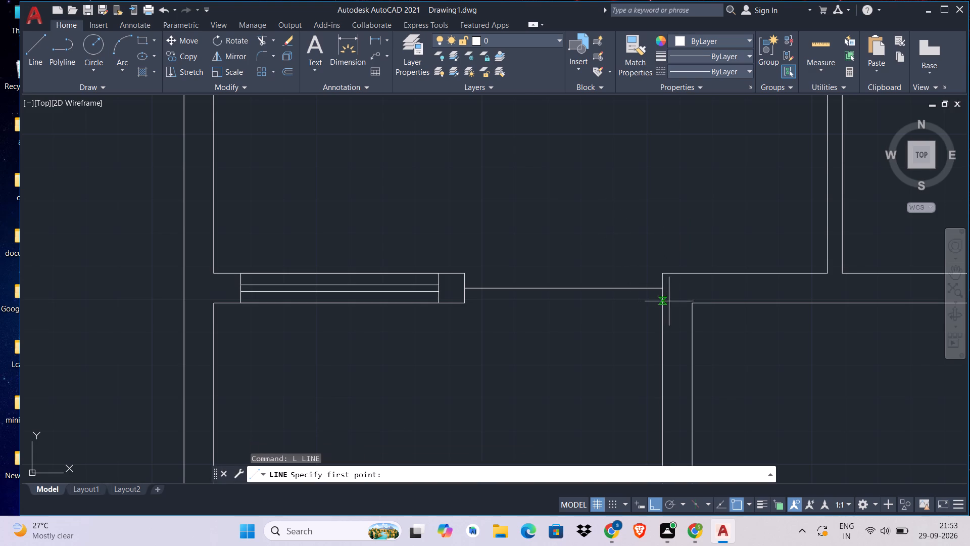
click(659, 290)
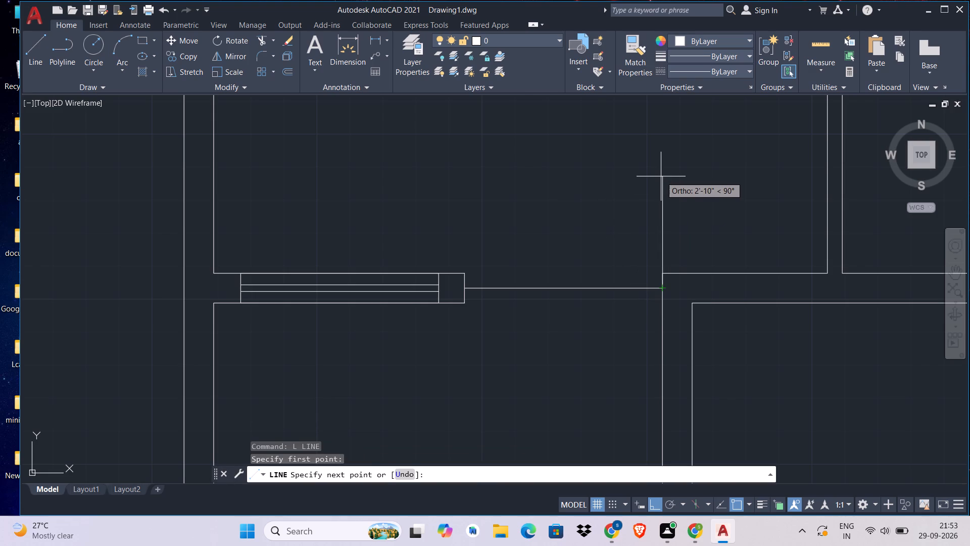
text(2'6)
key(Return)
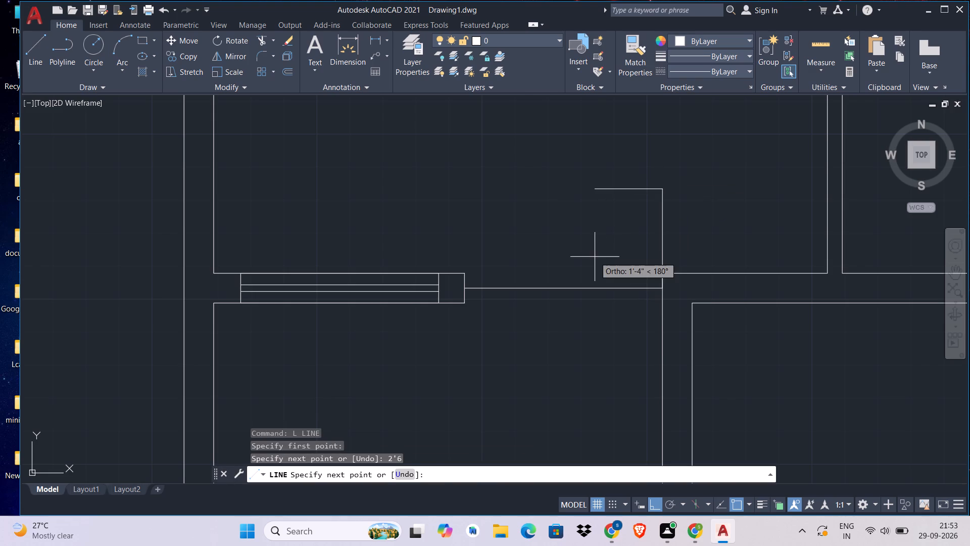
text(2)
key(space)
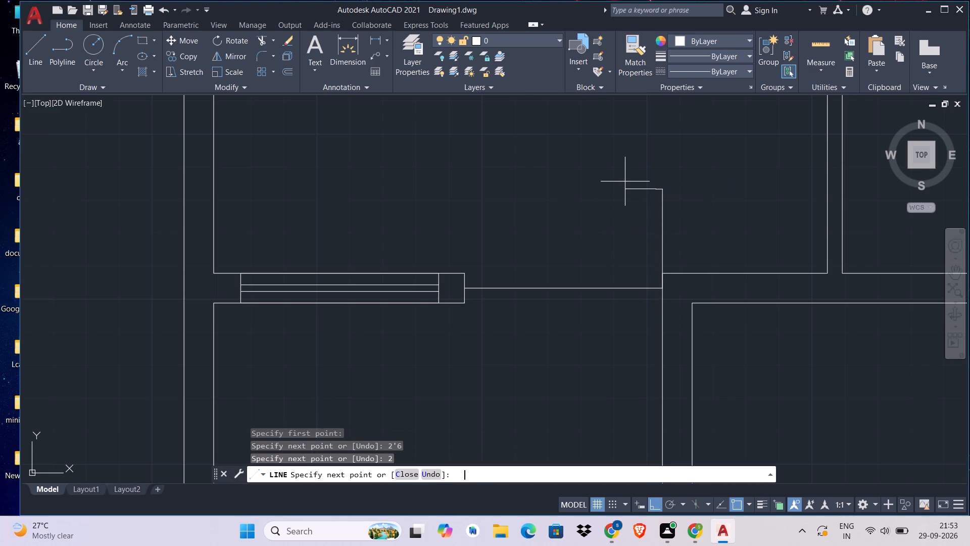
click(653, 290)
key(Escape)
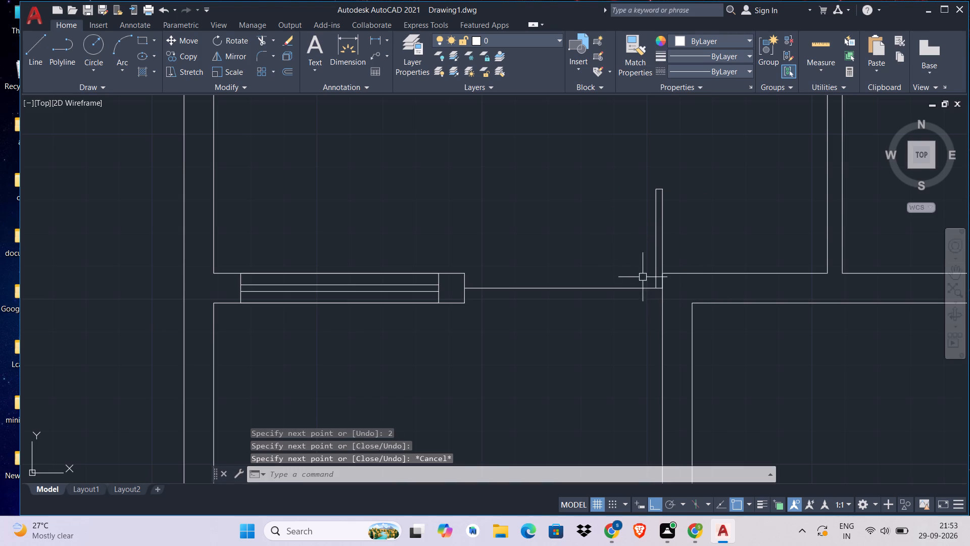
Draw the left door leaf up from the opening line's window-side end, 2'6" long and 2" thick.
key(l)
key(space)
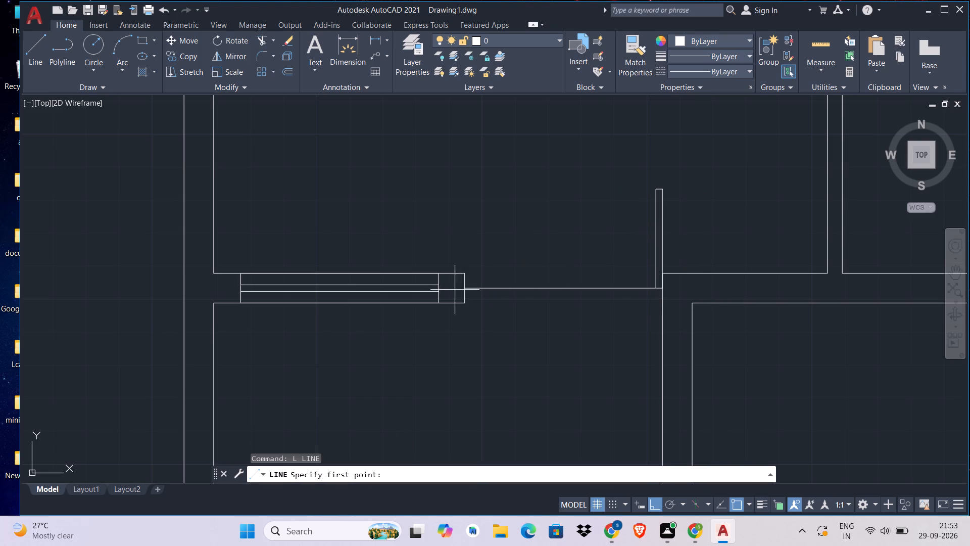
click(466, 287)
text(2'6)
key(Return)
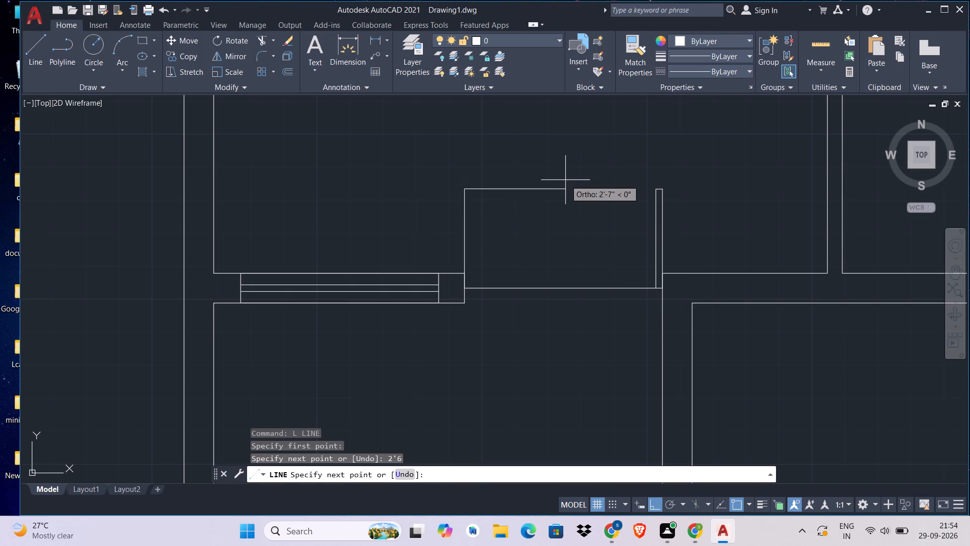
text(2)
key(space)
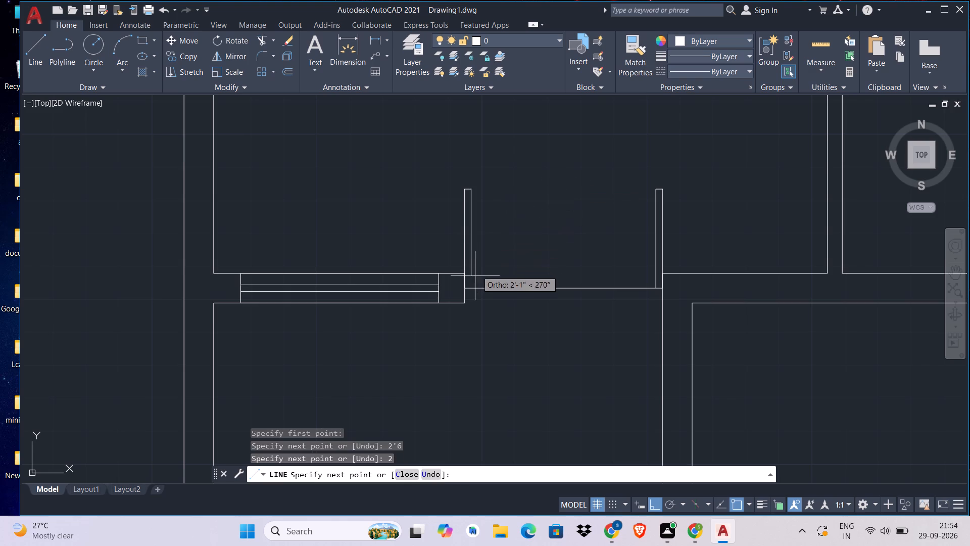
click(475, 286)
key(Escape)
Draw the right leaf's swing arc from the opening line's midpoint to the leaf's upper inner corner, using Start, End, Direction.
key(space)
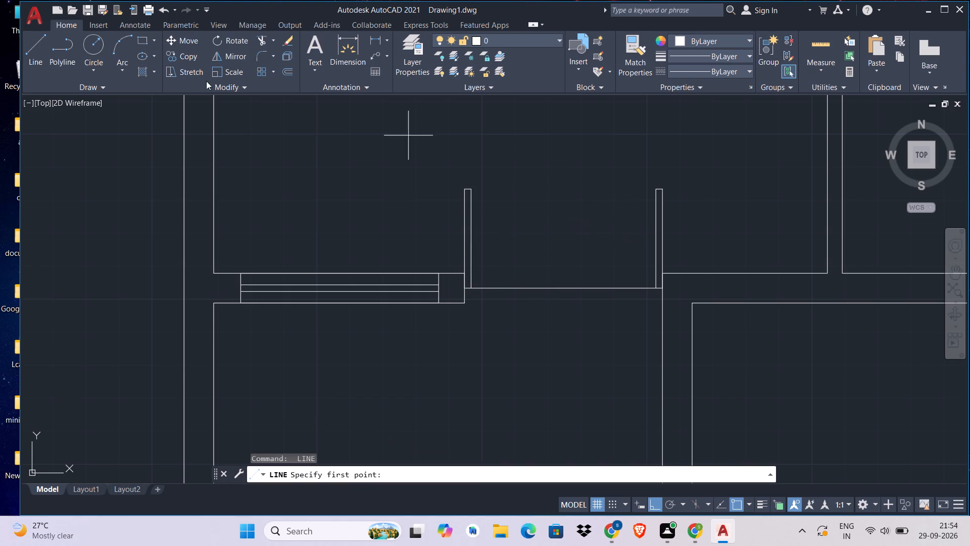
click(129, 75)
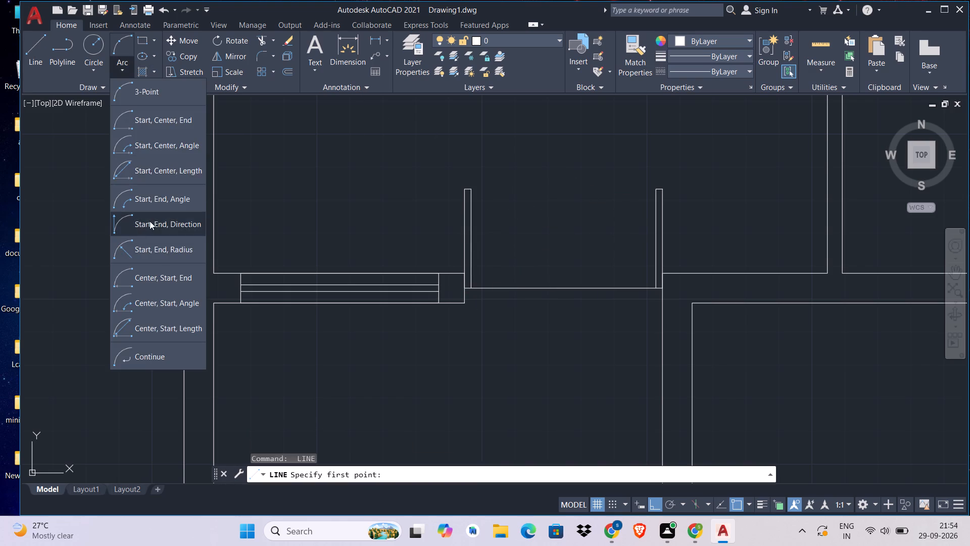
click(154, 221)
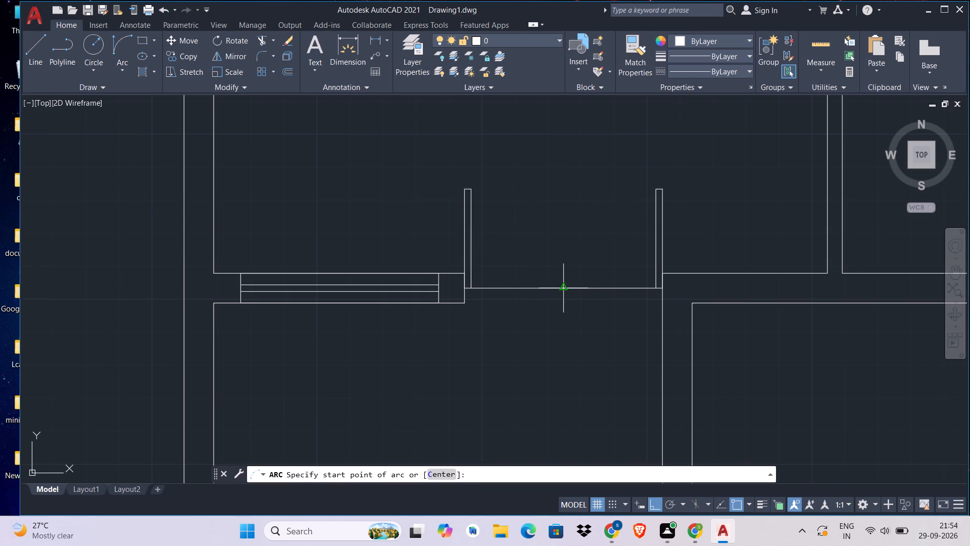
click(563, 291)
scroll(656, 189, up, 2)
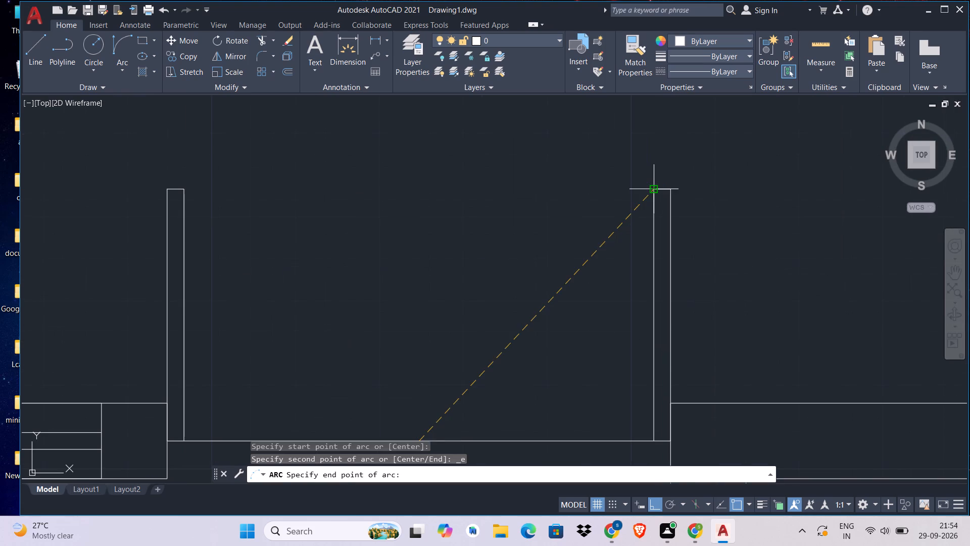
click(655, 190)
click(559, 152)
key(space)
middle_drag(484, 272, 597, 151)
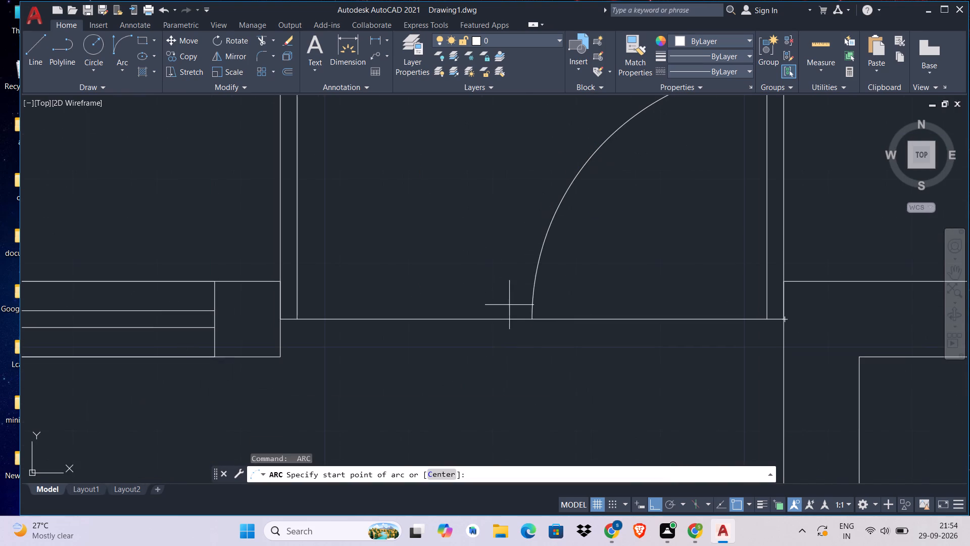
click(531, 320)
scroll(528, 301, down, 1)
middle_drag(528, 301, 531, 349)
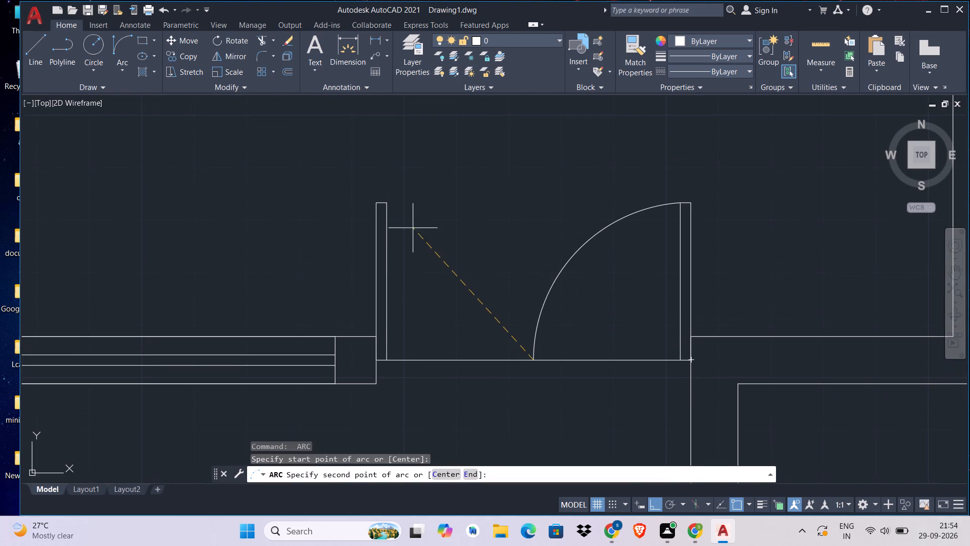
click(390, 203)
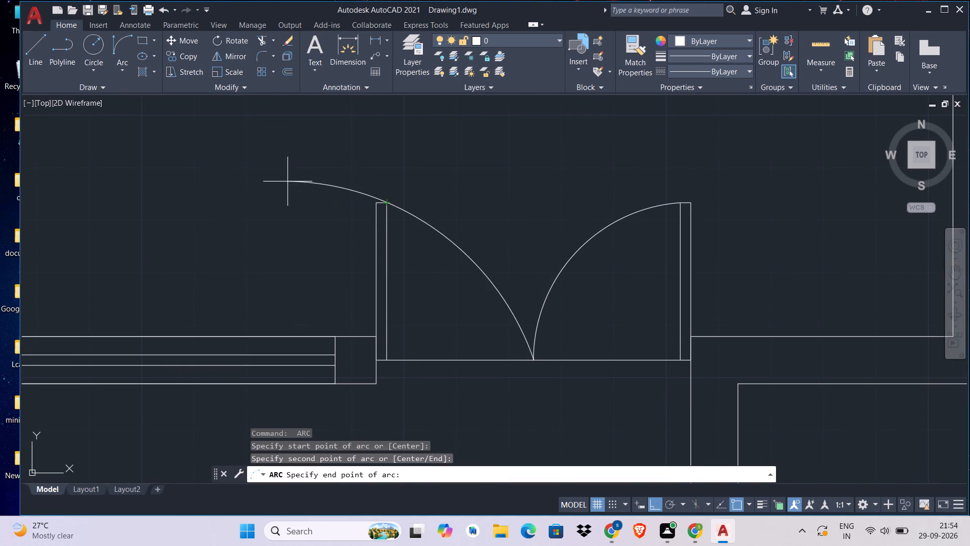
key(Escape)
Mirror the right swing arc about a vertical axis at the door's centre for the left leaf, keeping the original.
click(587, 247)
click(535, 285)
key(m)
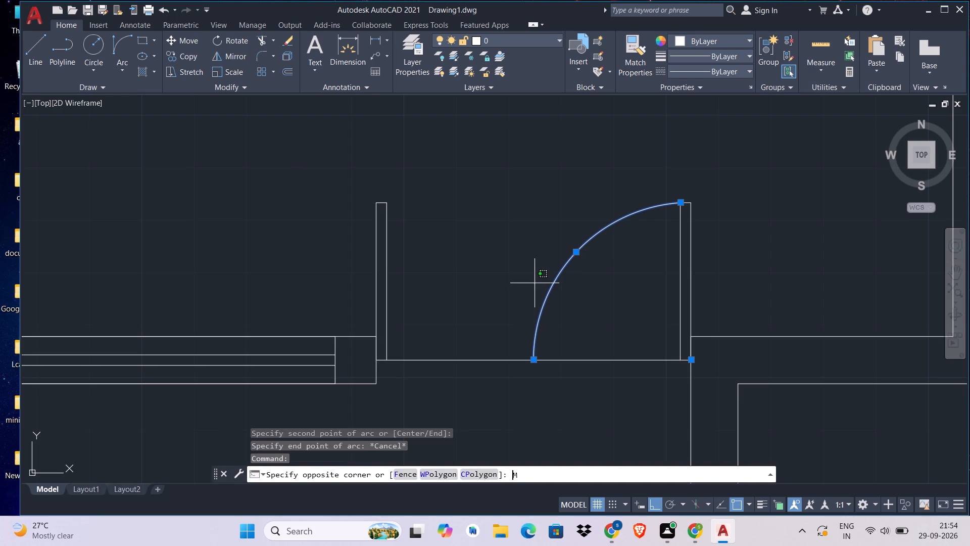
key(i)
key(space)
click(535, 360)
click(532, 236)
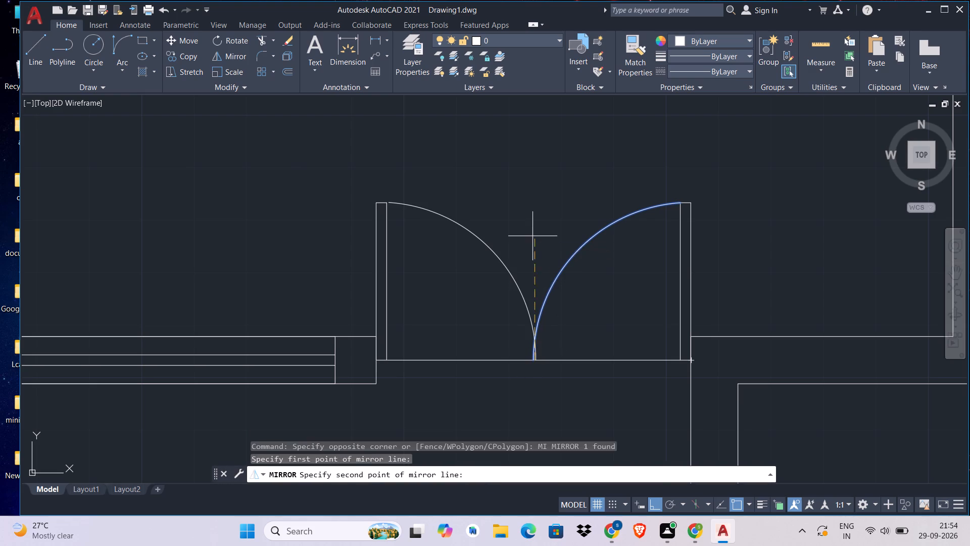
key(Return)
key(Return)
middle_drag(535, 224, 612, 224)
scroll(612, 224, down, 3)
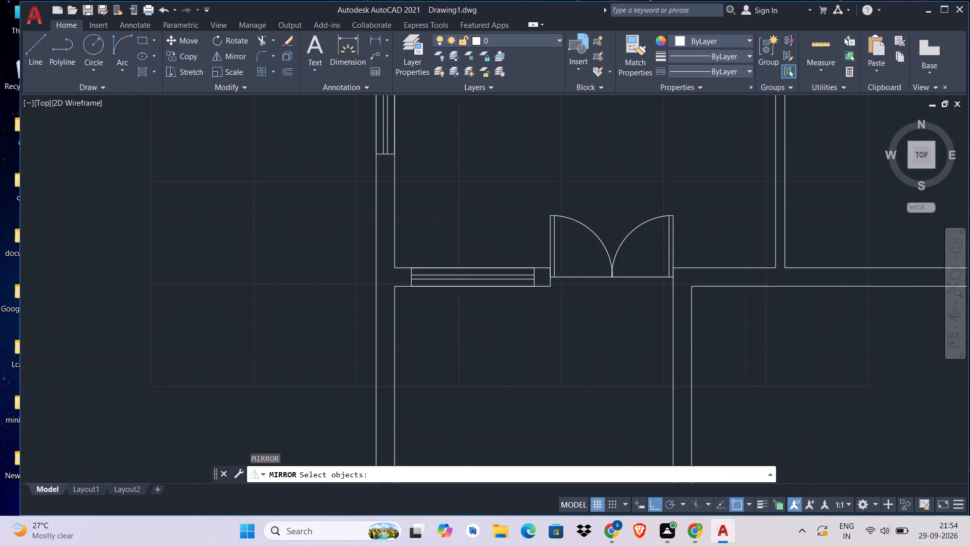
key(Escape)
Trim the opening line on both sides of the arcs' meeting point, back to the door leaves.
scroll(612, 256, up, 4)
text(TR)
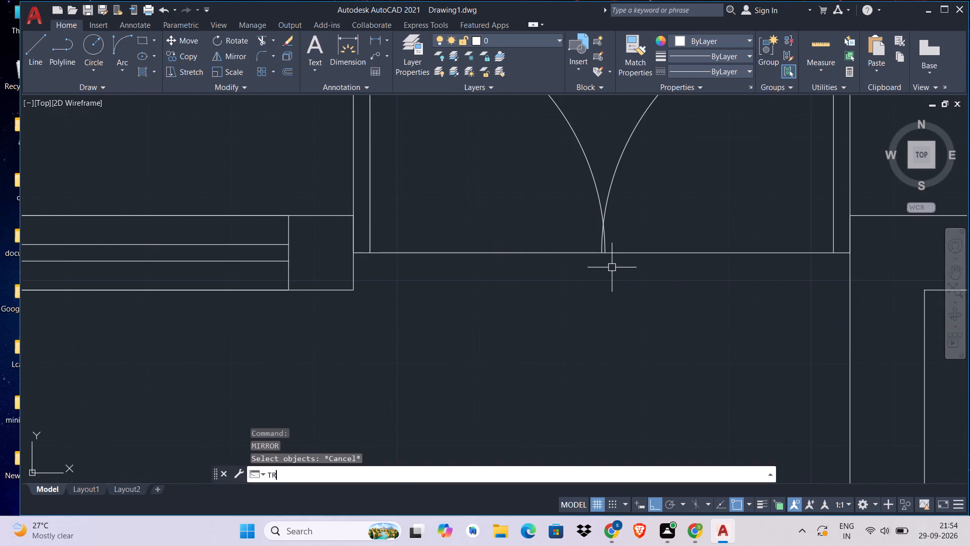
key(space)
click(509, 248)
click(484, 339)
click(661, 212)
click(640, 348)
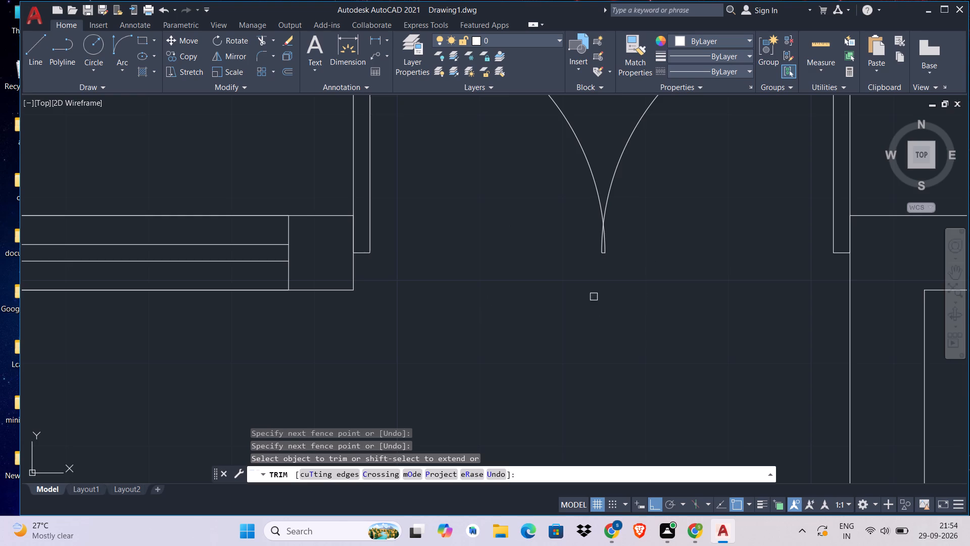
Trim the left swing arc's tip below the point where the two arcs cross.
scroll(598, 256, up, 4)
click(633, 224)
middle_drag(627, 246, 612, 398)
scroll(613, 398, down, 1)
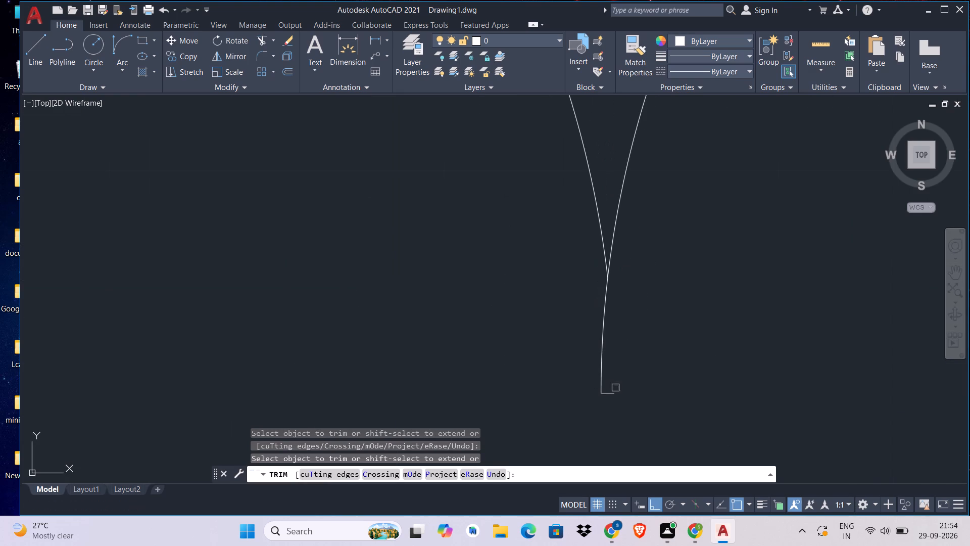
scroll(636, 328, down, 5)
key(Escape)
key(Escape)
scroll(675, 338, down, 2)
middle_drag(675, 338, 629, 292)
scroll(635, 297, down, 3)
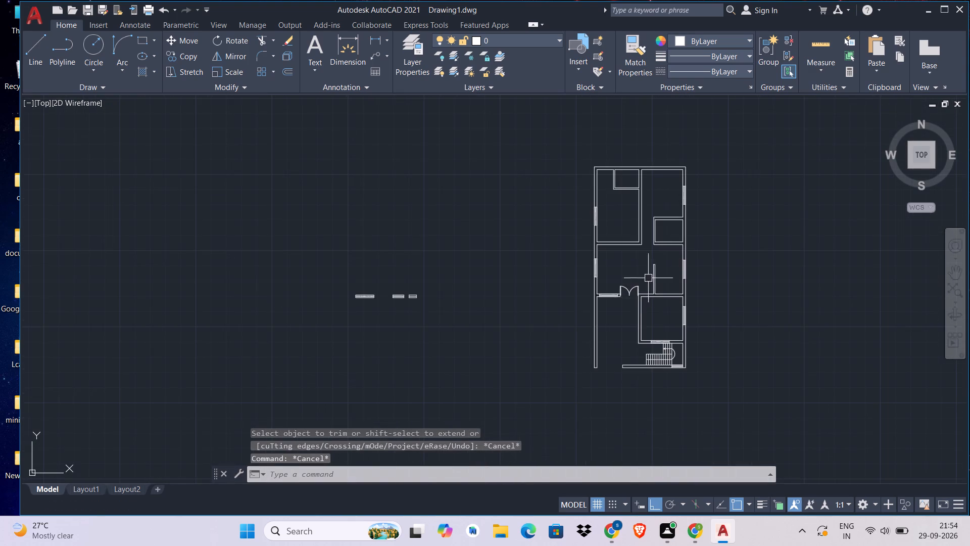
Extend the inner side-wall line of the room beside the double door up through the cross wall to its upper face.
scroll(663, 313, up, 5)
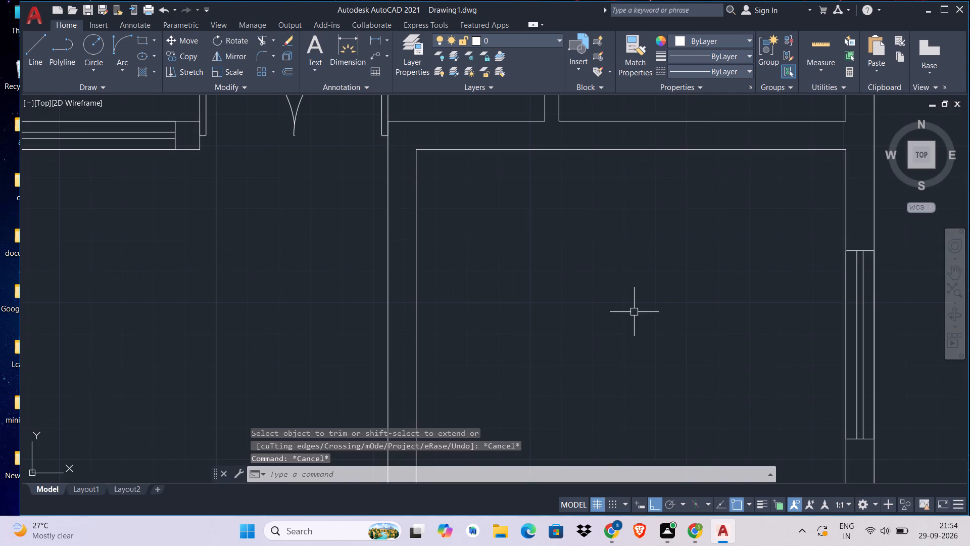
middle_drag(517, 289, 620, 376)
key(e)
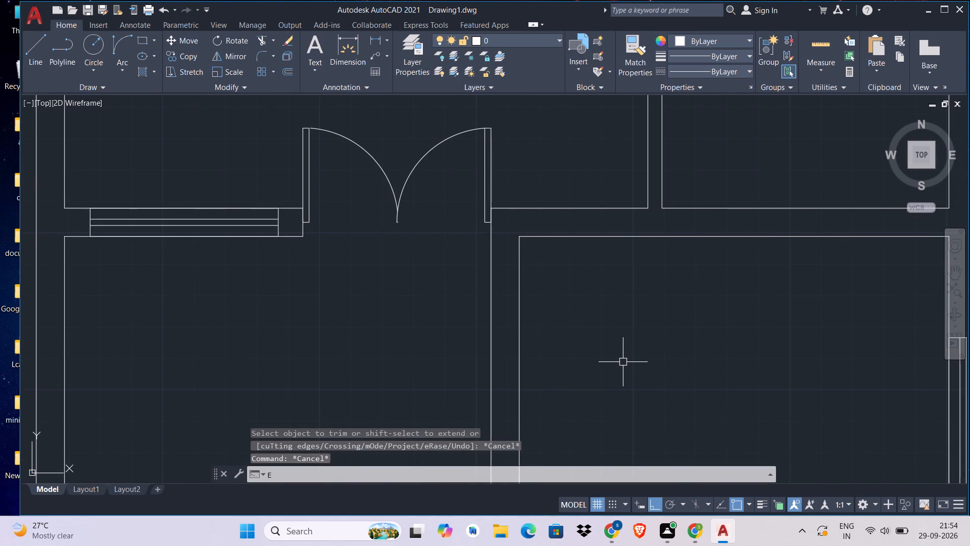
key(x)
key(space)
click(525, 289)
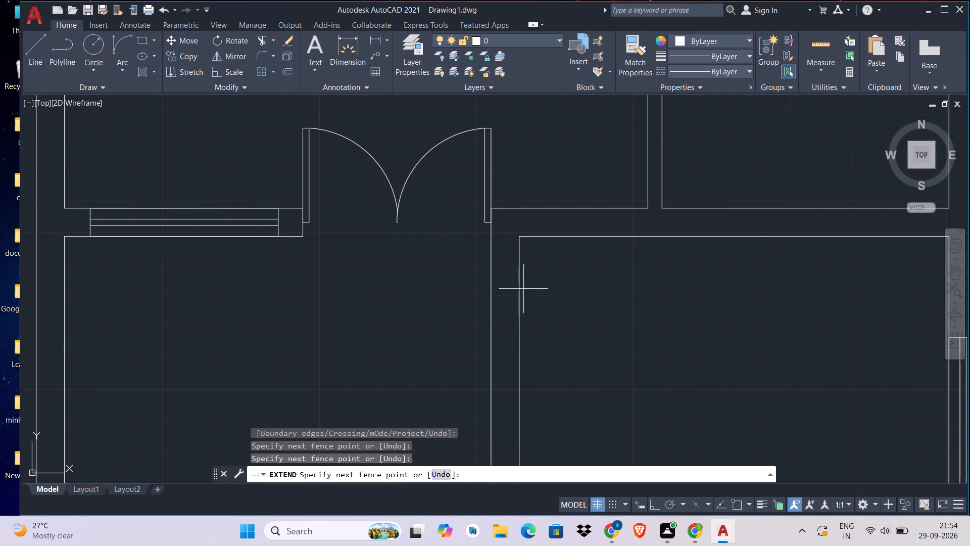
click(517, 293)
key(Escape)
key(Escape)
key(Escape)
Offset the extended side-wall line 3' into the room to mark the door opening's far jamb.
key(o)
key(space)
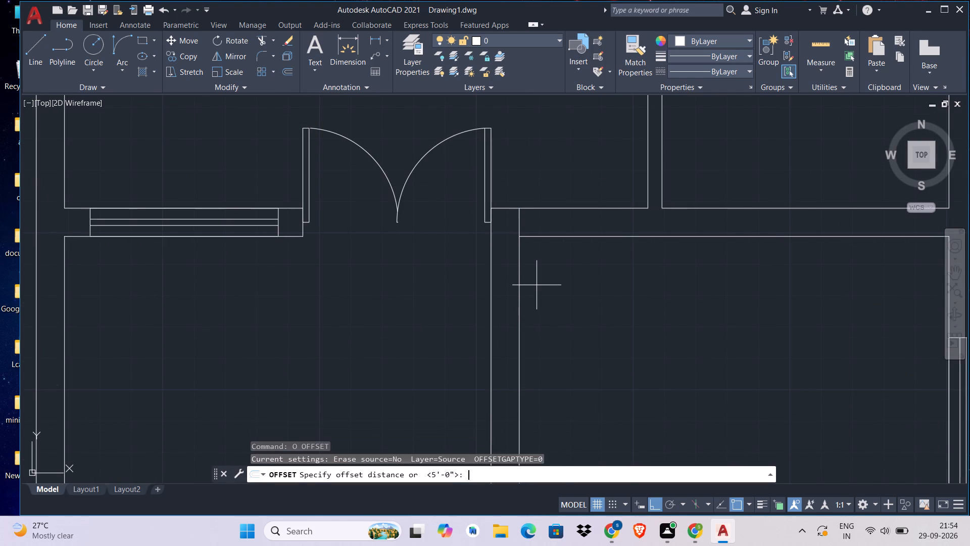
text(3')
key(Return)
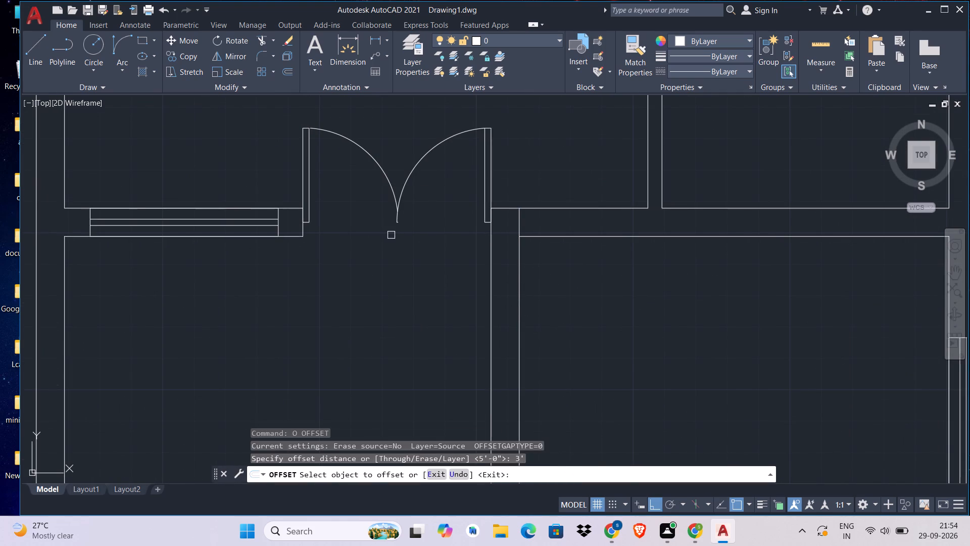
click(517, 281)
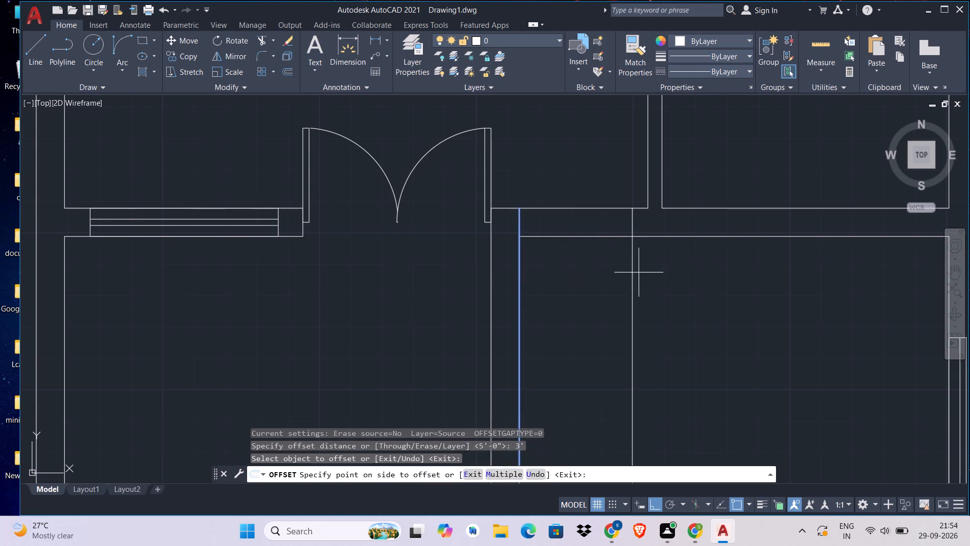
click(652, 272)
key(Escape)
Trim both cross-wall lines between the jambs, and the offset line below the wall, to leave the 3' opening.
key(t)
key(r)
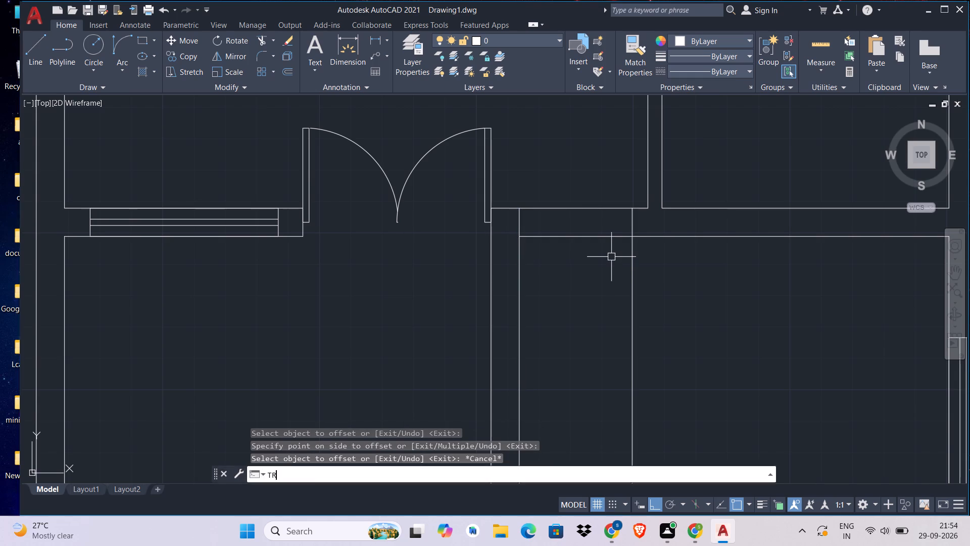
key(space)
click(570, 172)
click(583, 311)
click(640, 310)
click(593, 352)
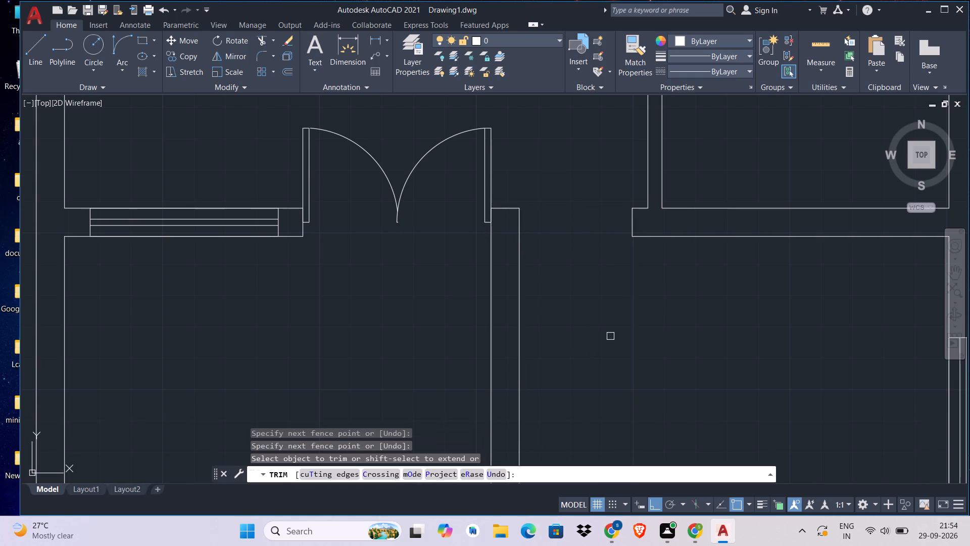
middle_drag(644, 295, 644, 331)
key(Escape)
Draw a line across the opening at mid-wall and a door leaf 3' long and 2" thick down the side wall.
key(l)
key(space)
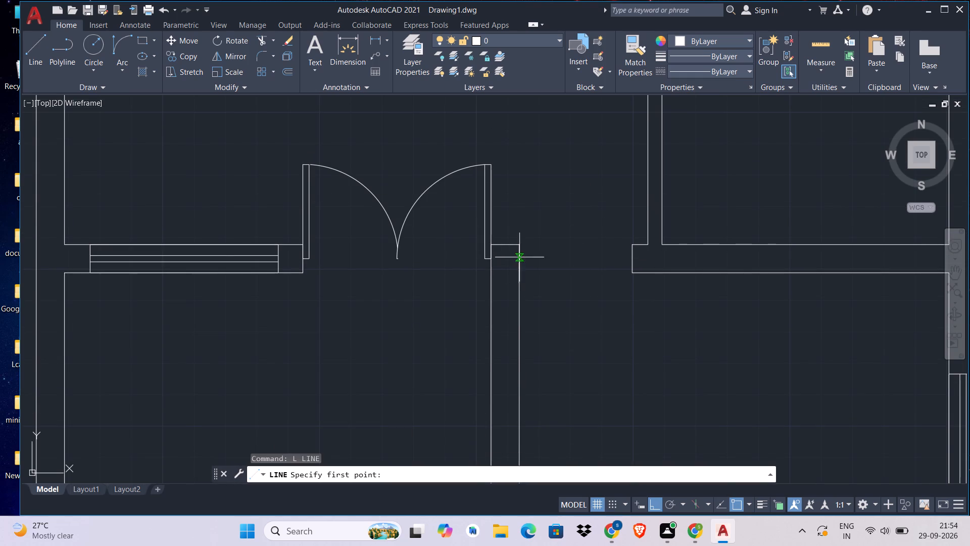
click(634, 260)
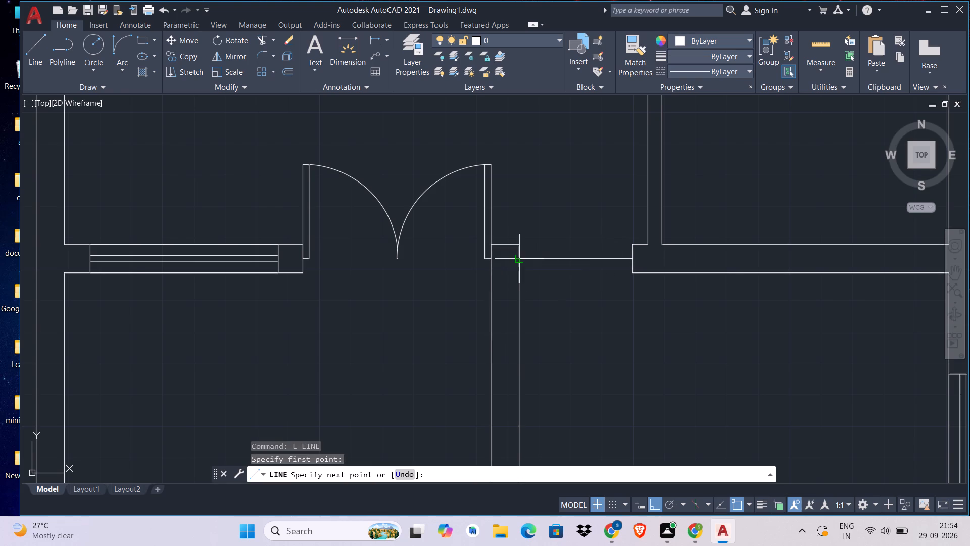
click(517, 257)
text(3')
key(Return)
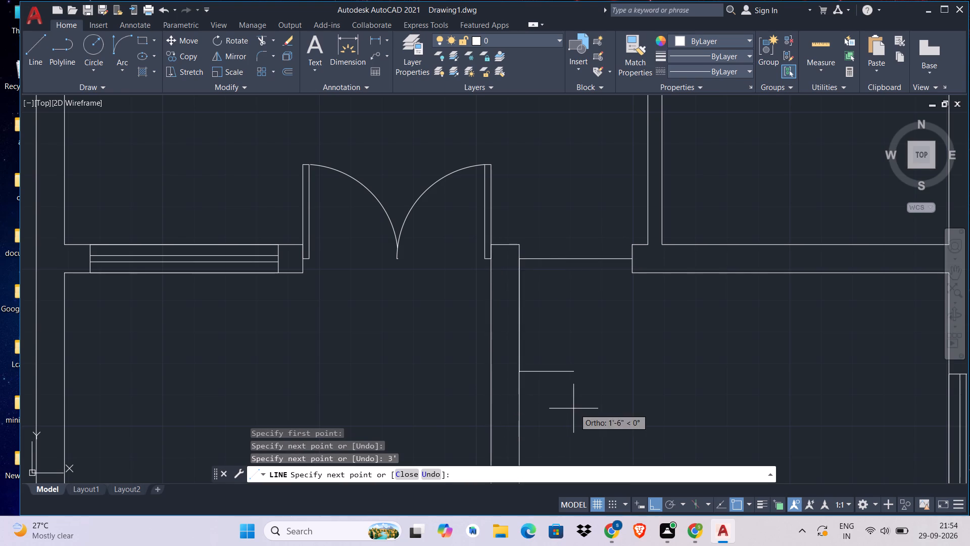
text(2)
key(space)
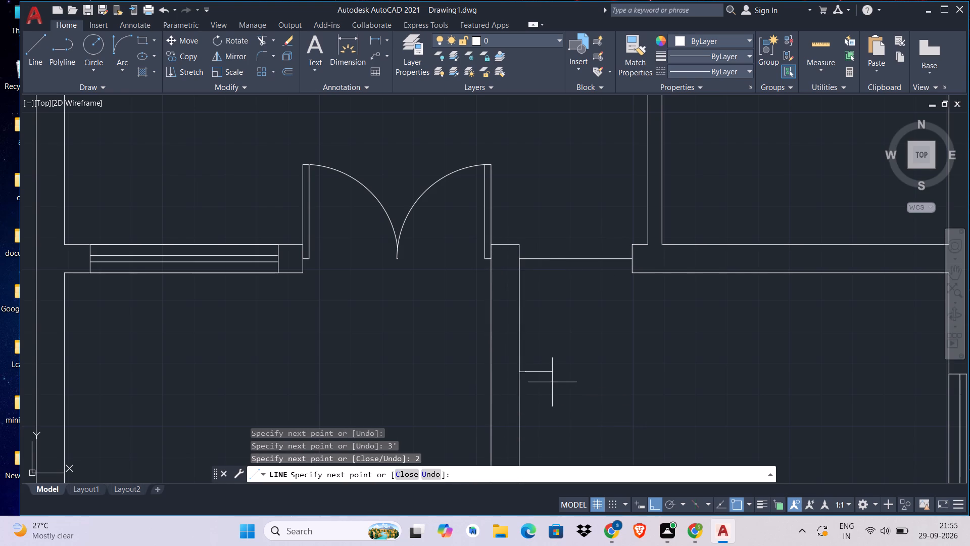
scroll(531, 262, up, 5)
click(507, 252)
key(Escape)
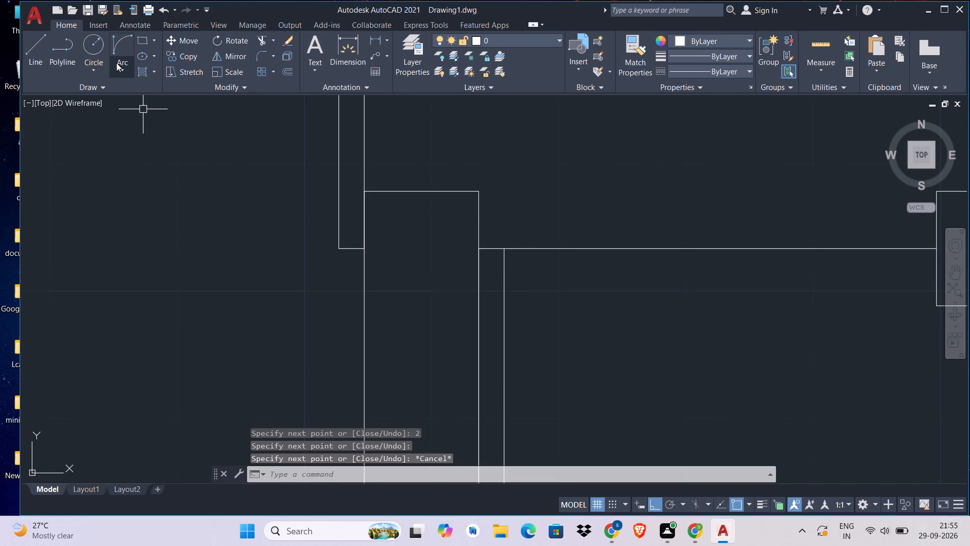
Draw the door's swing arc from the leaf's lower outer corner to the opening line's far end, using Start, End, Direction.
click(119, 79)
click(119, 36)
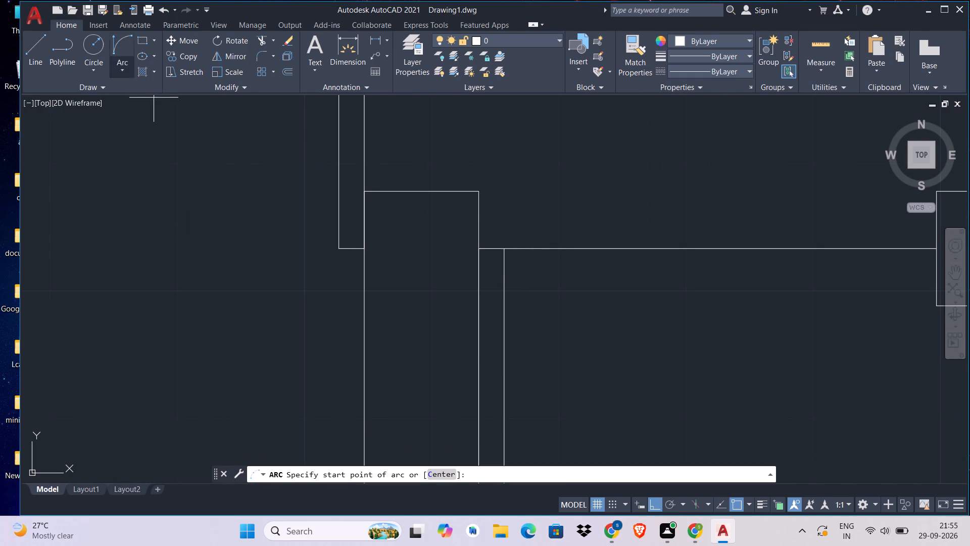
scroll(270, 269, down, 3)
middle_drag(435, 196, 439, 114)
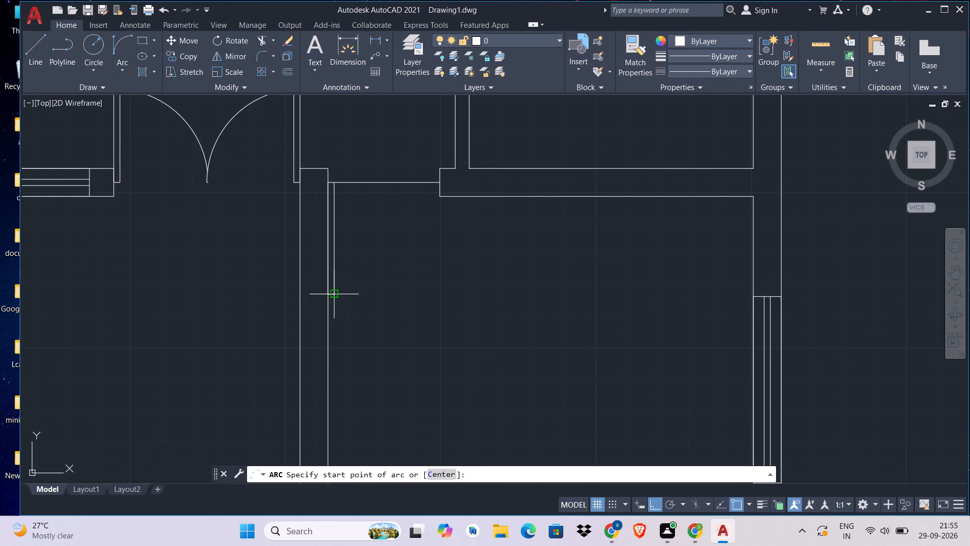
click(333, 296)
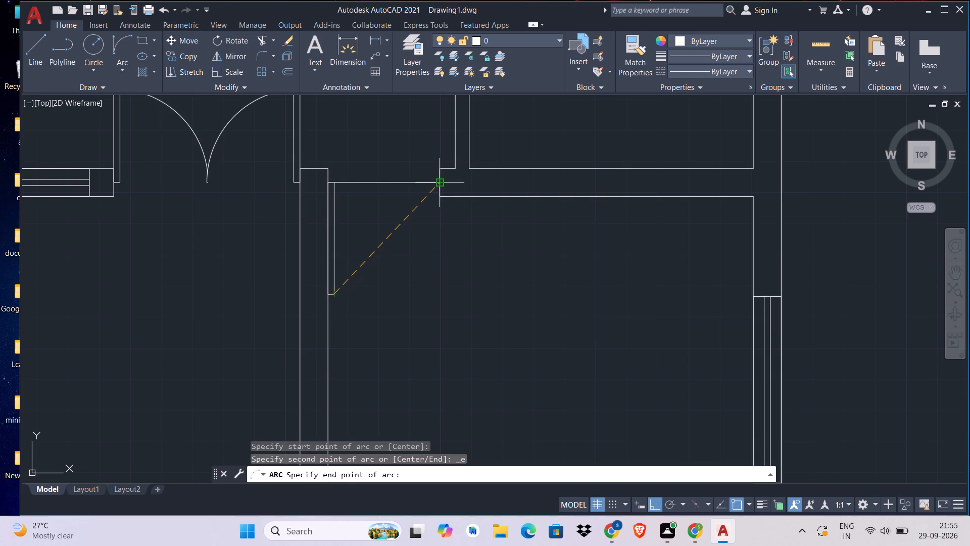
click(440, 180)
click(437, 251)
Trim away the opening line between the 3' door's leaf and its swing arc.
key(t)
key(r)
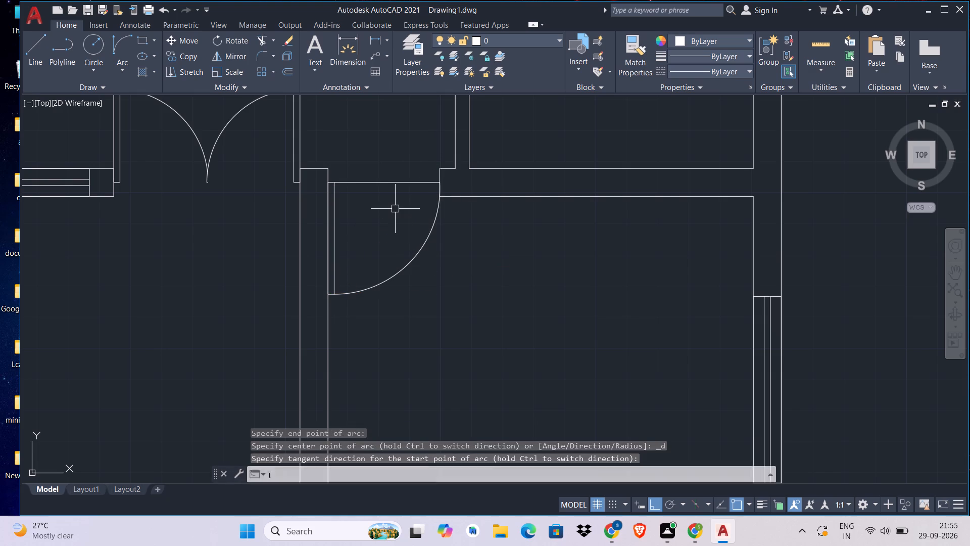
key(space)
click(393, 183)
scroll(429, 217, down, 2)
middle_drag(440, 232, 615, 348)
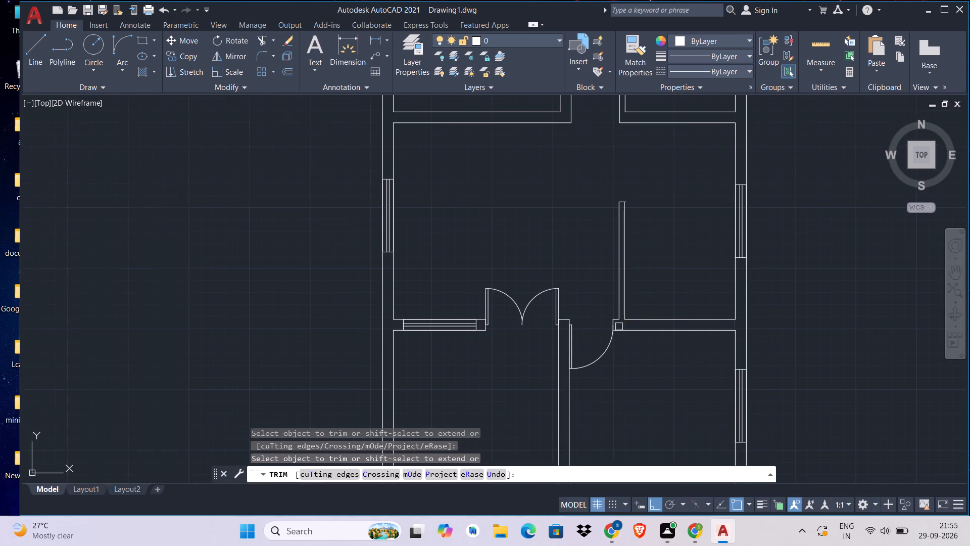
key(Escape)
key(Escape)
key(Escape)
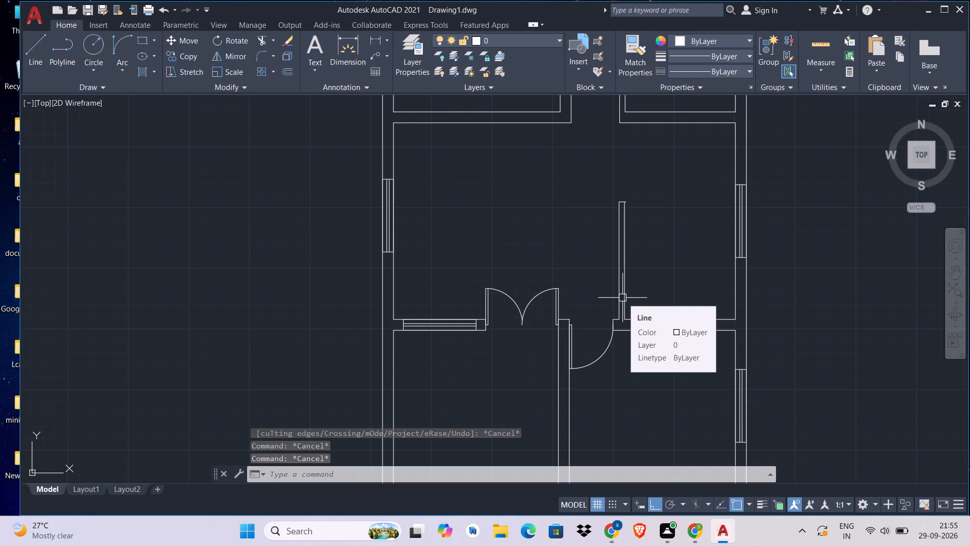
Extend the lower inner wall lines of the upper-left bedroom and the small room opposite through their side walls at the passage.
scroll(622, 298, down, 1)
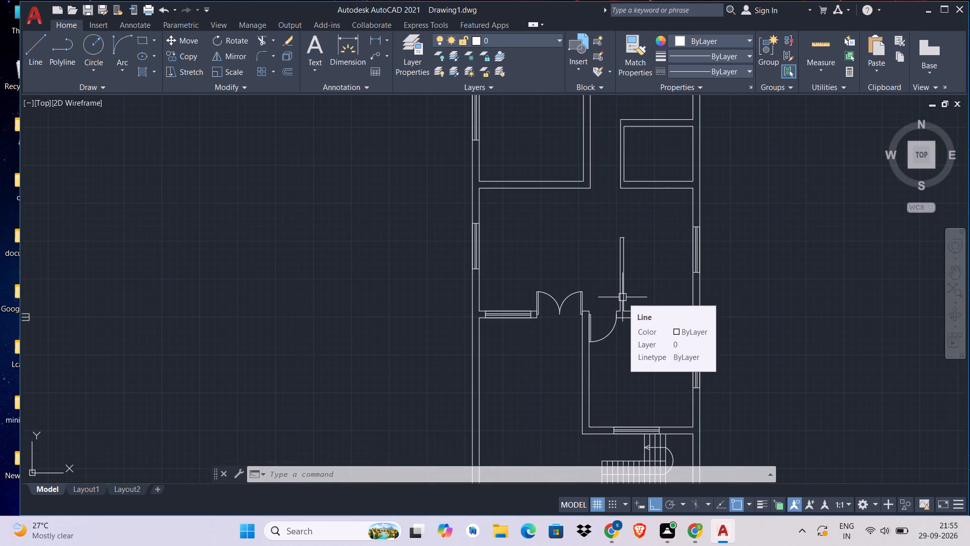
scroll(622, 296, down, 1)
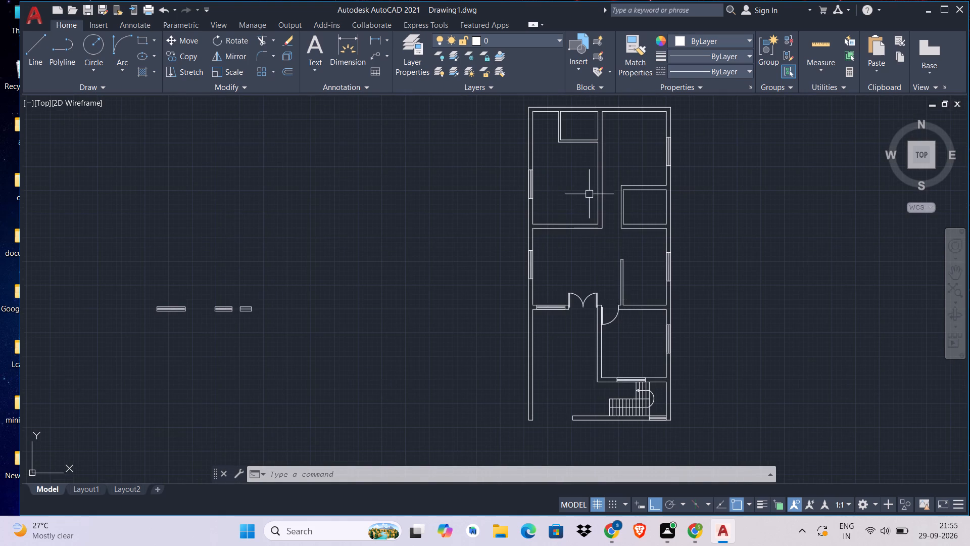
scroll(597, 198, up, 1)
middle_drag(601, 227, 597, 205)
scroll(598, 215, up, 2)
key(Escape)
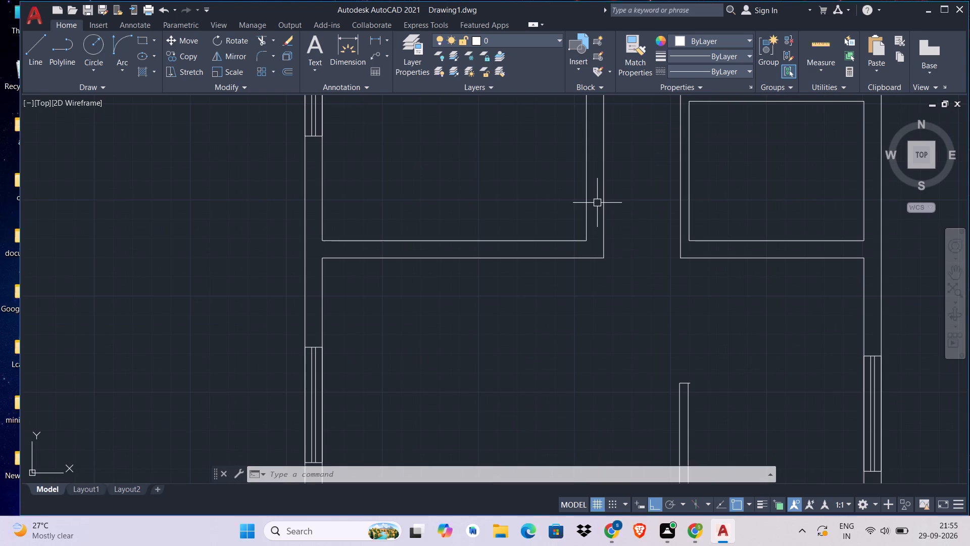
key(Escape)
key(Escape)
text(EX)
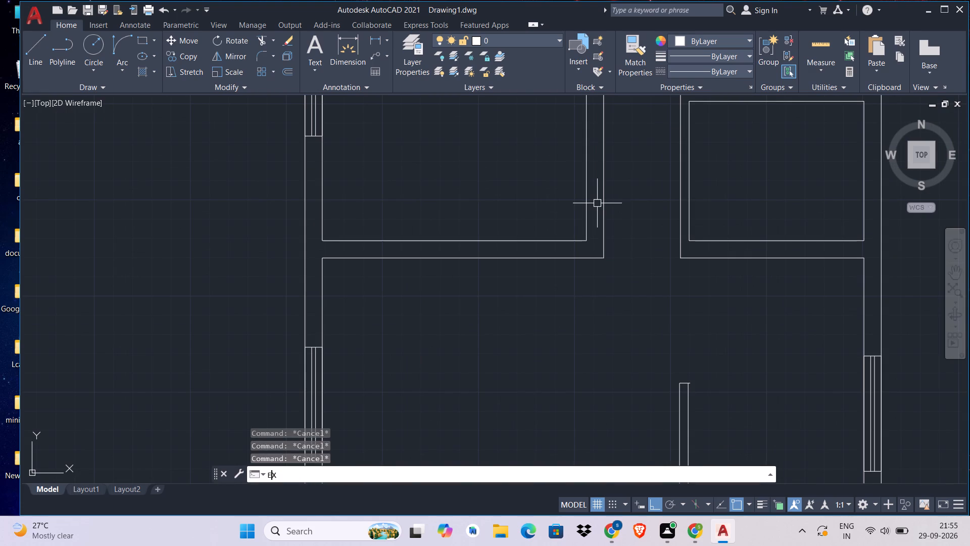
key(space)
click(551, 242)
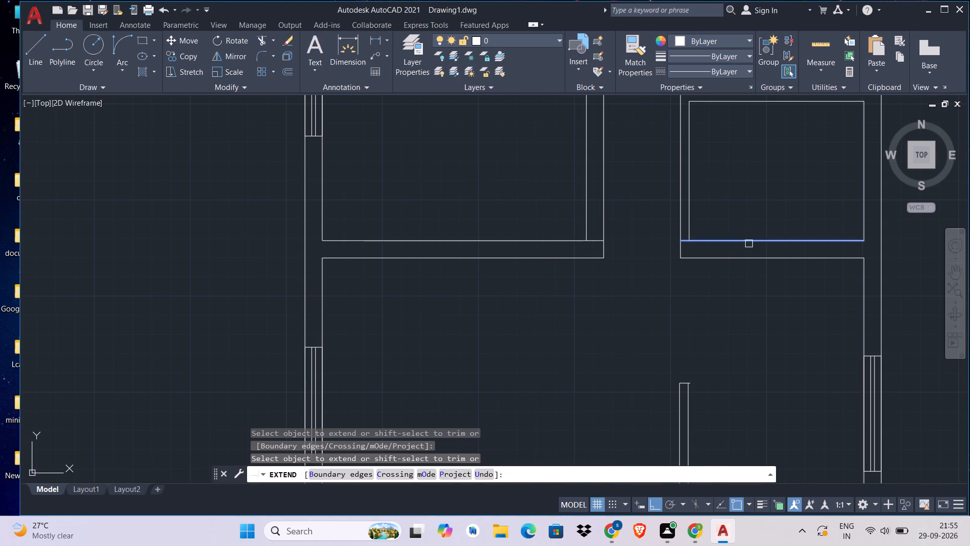
click(746, 243)
key(Escape)
Offset the upper-left bedroom's extended lower wall line 3' upward into the room.
key(o)
key(space)
key(3)
text(')
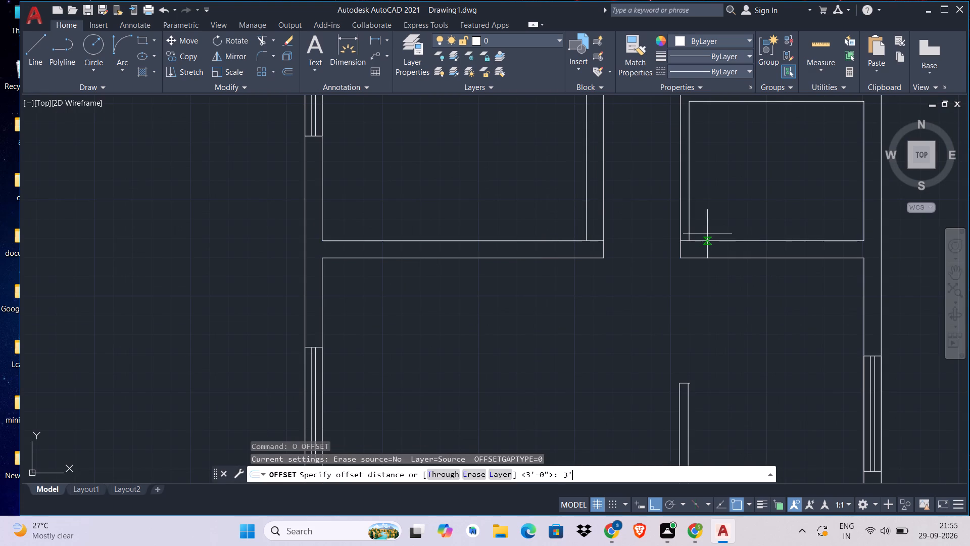
key(space)
click(542, 244)
click(543, 206)
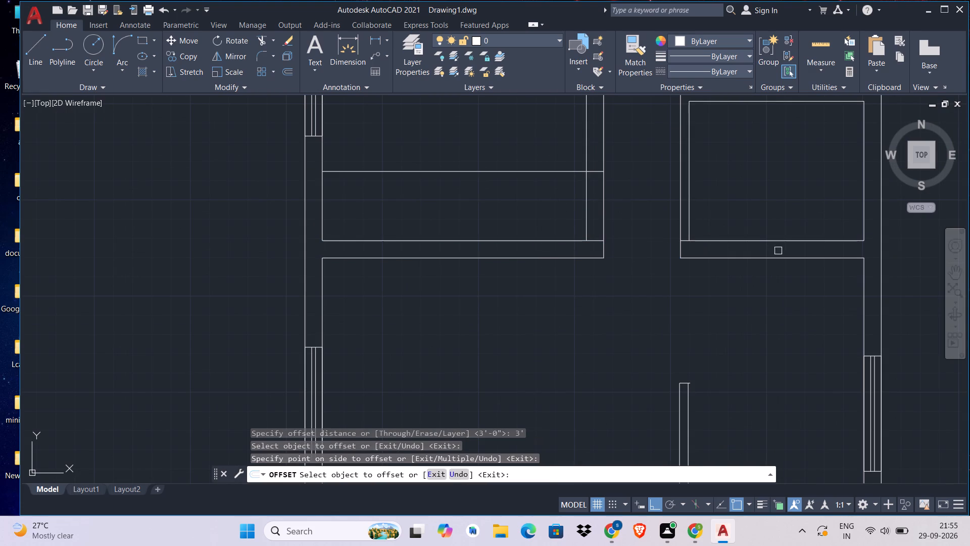
key(Escape)
key(Escape)
key(Escape)
key(Escape)
key(p)
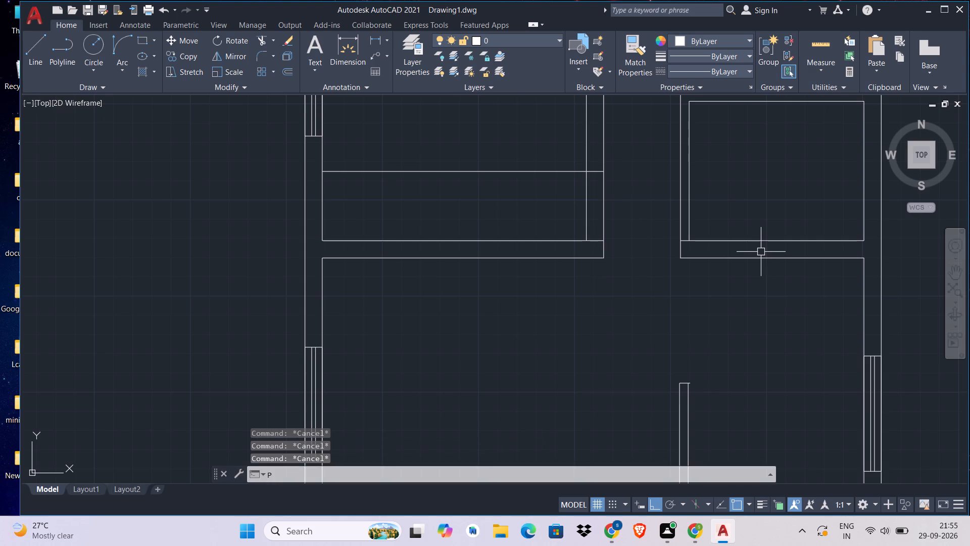
key(Escape)
Offset the small room's extended lower wall line 2'6 upward into the room.
text(O 2'6)
key(space)
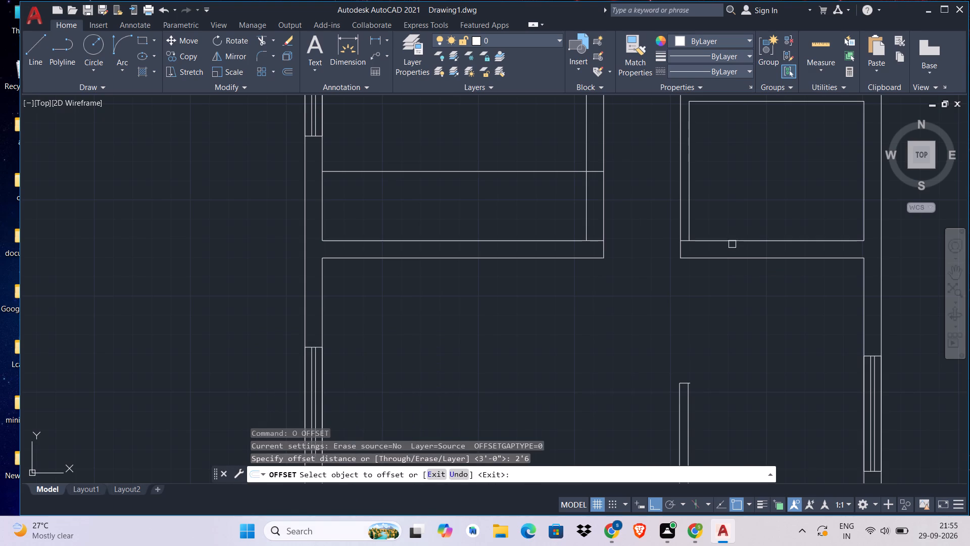
click(732, 243)
click(729, 198)
key(Escape)
Trim the small room's side-wall lines and the excess offset line to leave a 2'6 door opening onto the passage.
text(TR)
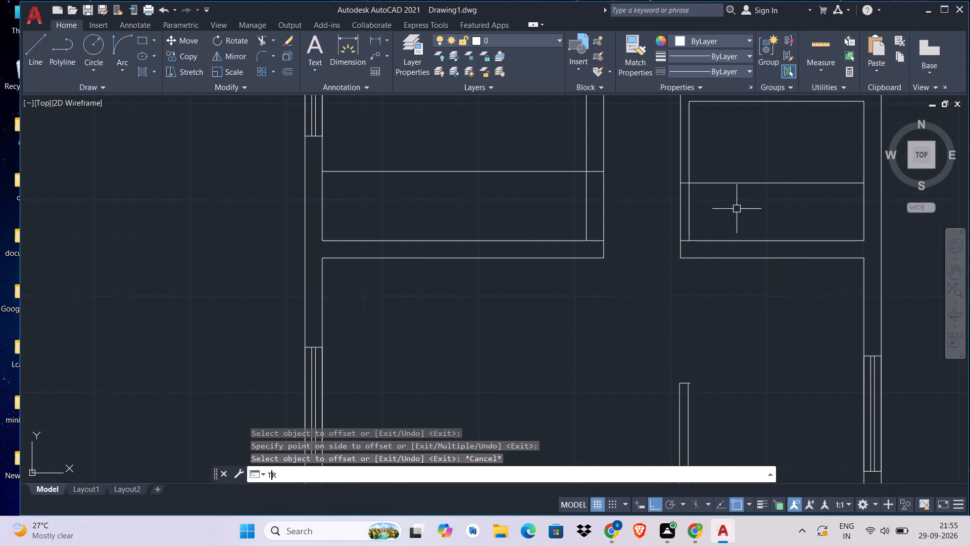
key(space)
click(737, 209)
click(686, 218)
click(686, 215)
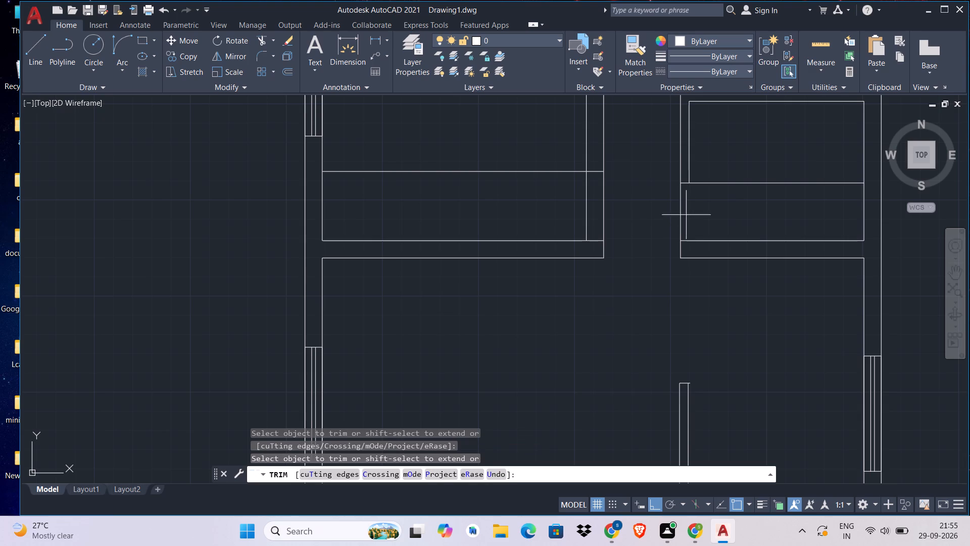
click(676, 217)
click(737, 188)
click(731, 171)
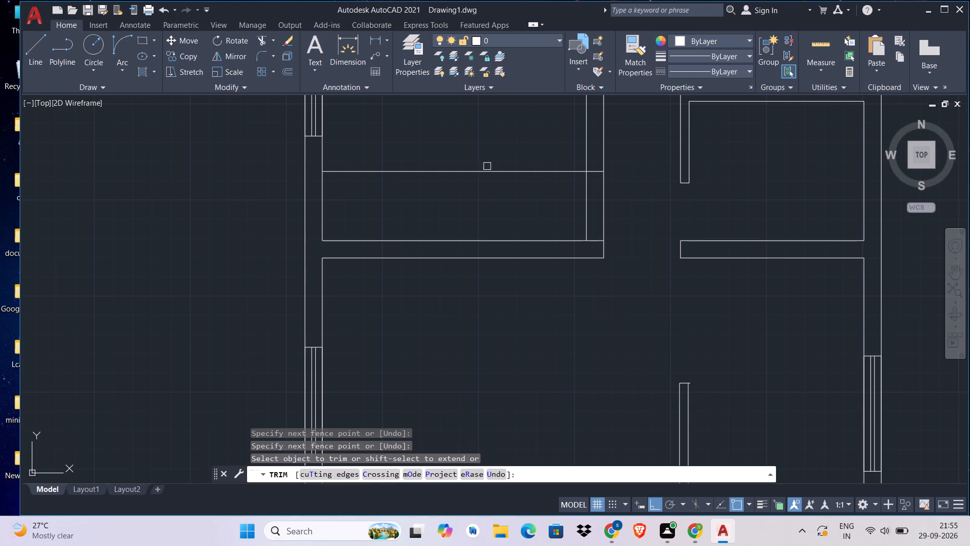
Trim the excess offset line and the upper-left bedroom's side-wall lines to leave a 3' door opening onto the passage.
click(489, 161)
click(490, 192)
drag(629, 200, 603, 209)
click(497, 215)
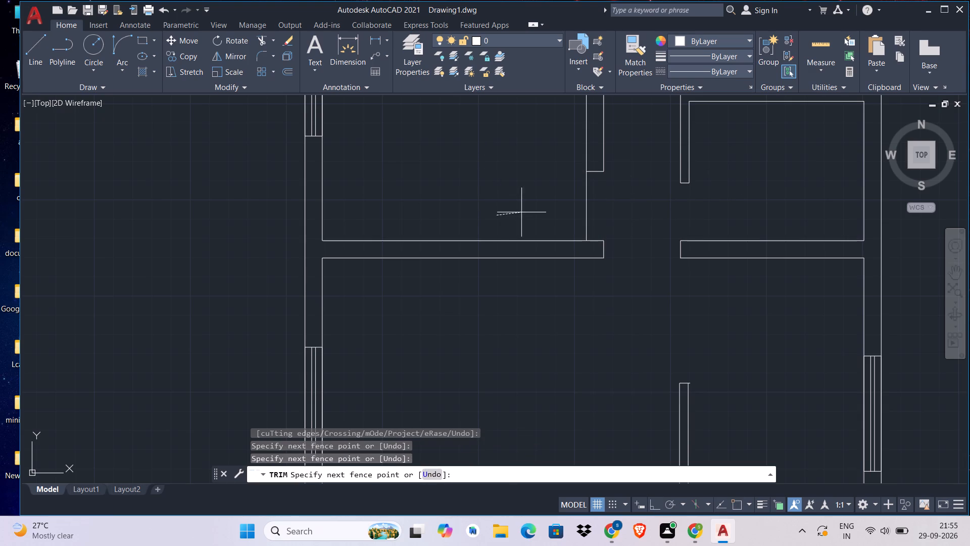
click(605, 212)
scroll(607, 212, down, 2)
middle_drag(609, 212, 609, 297)
key(Escape)
key(Escape)
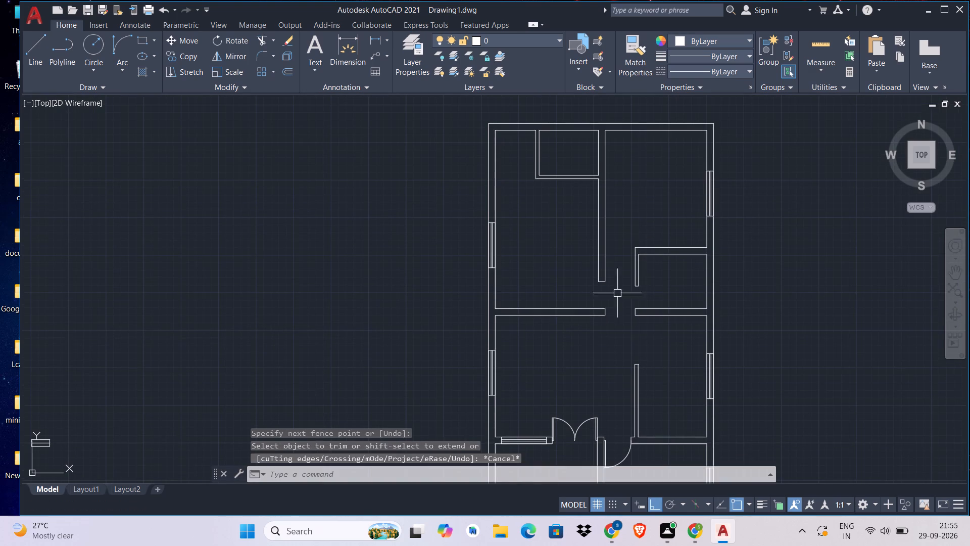
Offset the passage-side line of the wall between the two upper bedrooms 3' toward the small room.
scroll(631, 244, up, 4)
text(O)
key(space)
key(3)
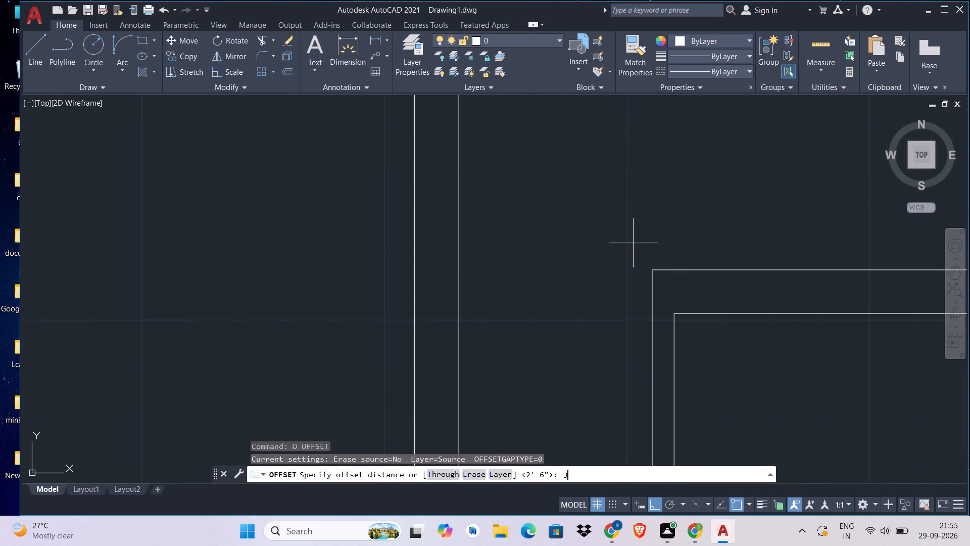
text(')
key(space)
click(459, 272)
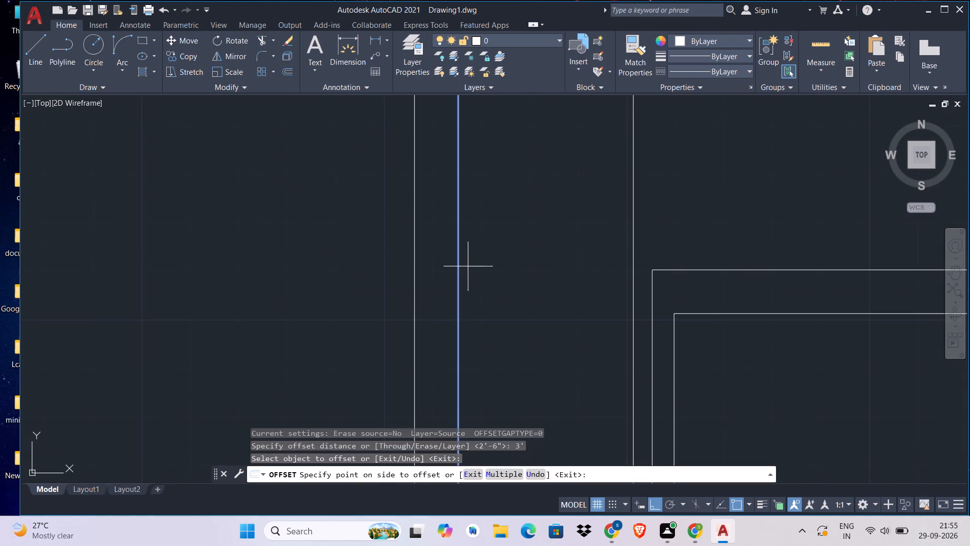
click(618, 254)
key(Escape)
Extend both lines of the small room's upper wall to the 3' offset line.
middle_drag(629, 284, 698, 273)
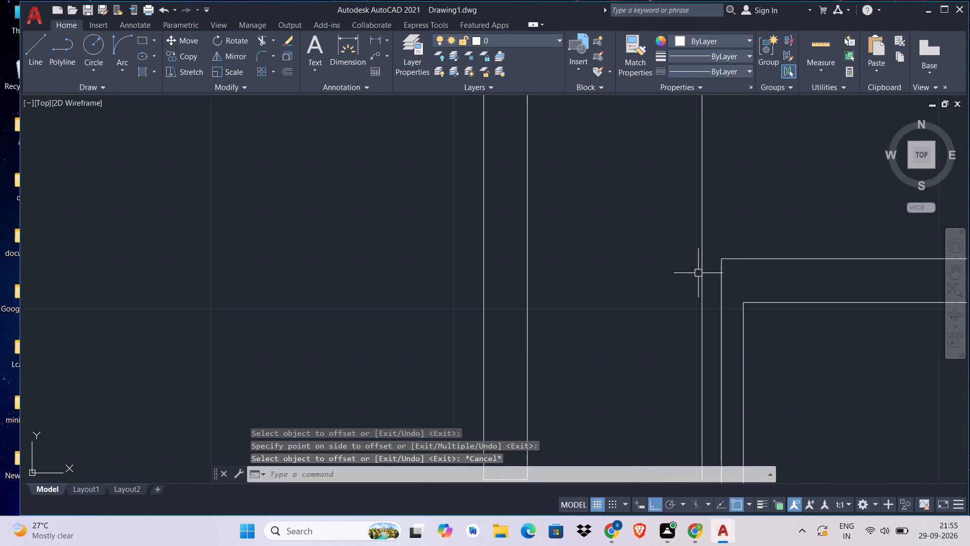
key(e)
text(X)
key(space)
click(738, 257)
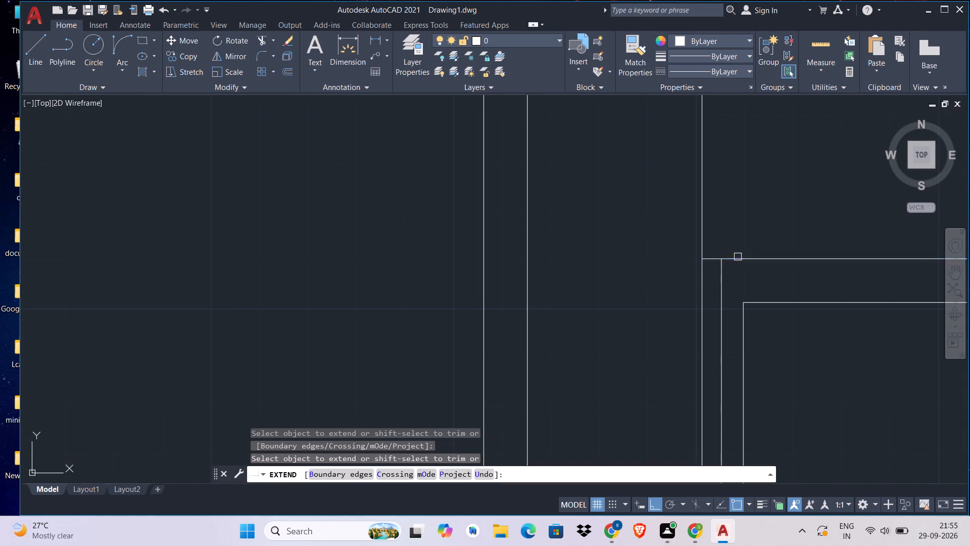
middle_drag(750, 288, 707, 242)
click(717, 257)
click(683, 255)
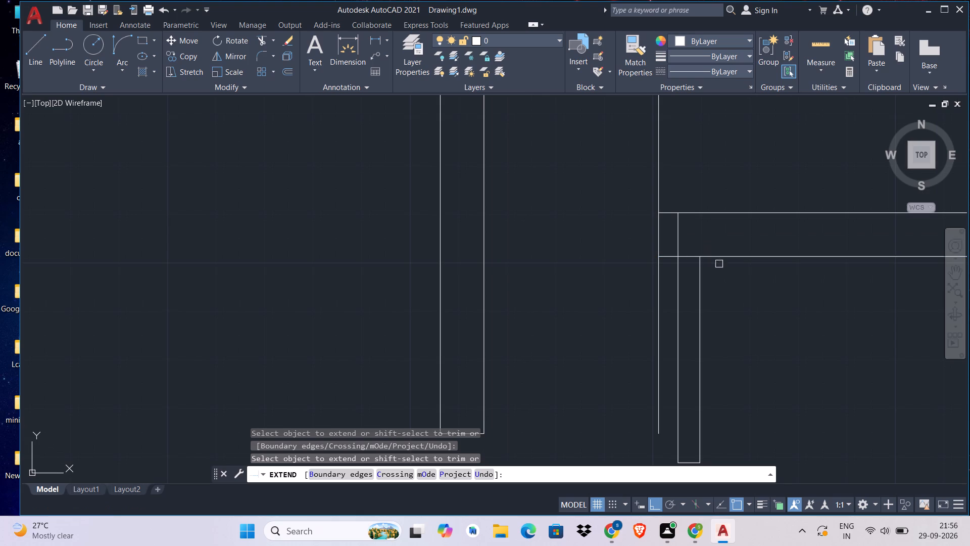
middle_drag(683, 268, 666, 213)
key(Escape)
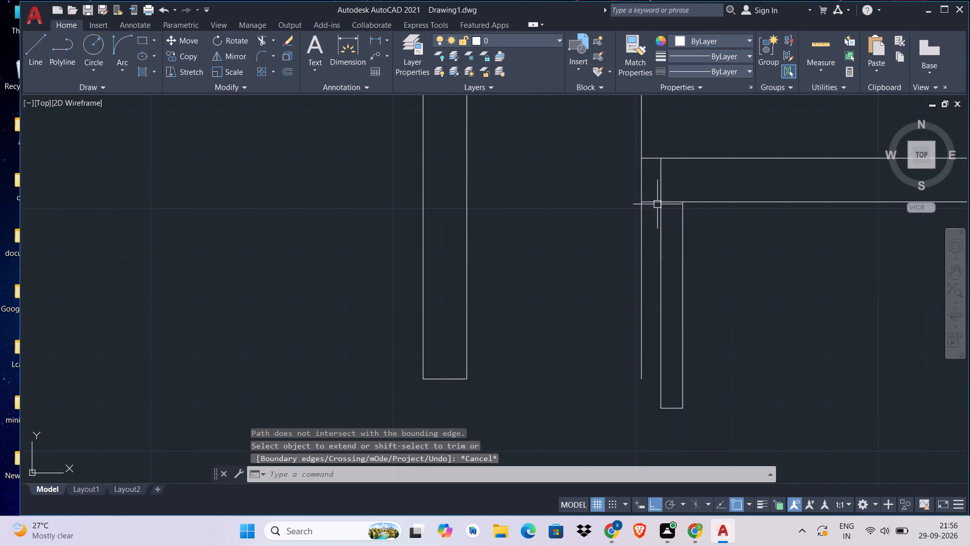
Trim the excess offset line and the overlapping wall-junction lines to leave a 3' door opening into the upper-right bedroom.
text(TR)
key(space)
click(659, 186)
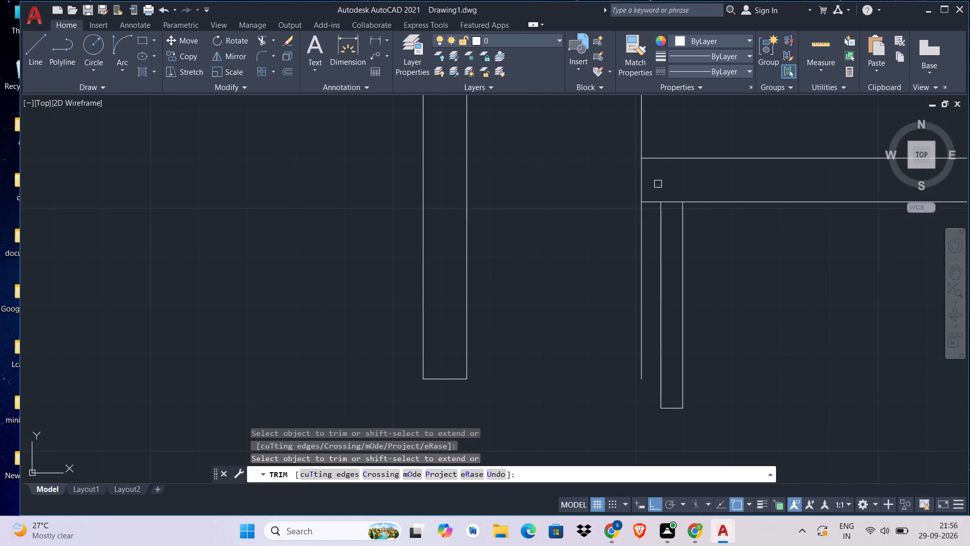
click(641, 142)
click(638, 269)
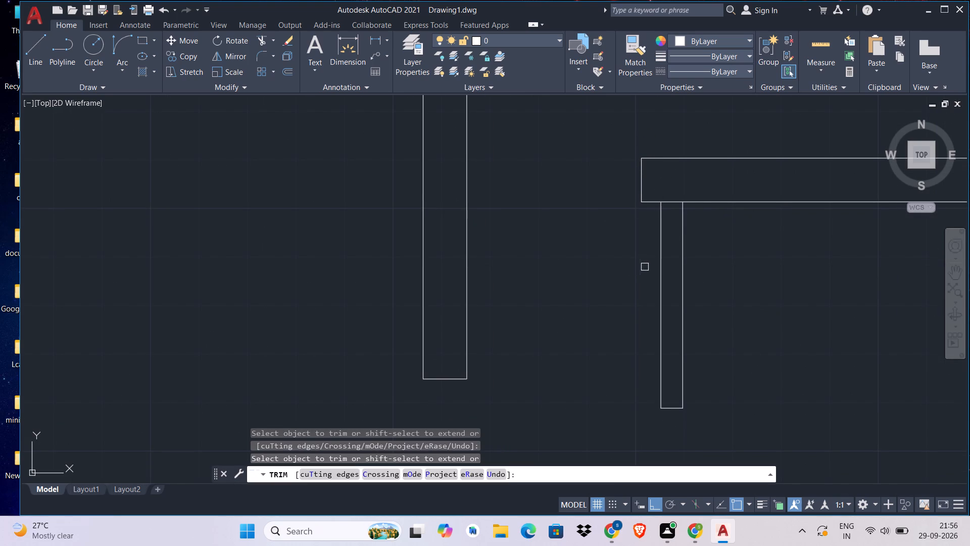
click(673, 205)
scroll(704, 332, down, 2)
middle_drag(704, 334, 707, 304)
key(Escape)
key(Escape)
key(Escape)
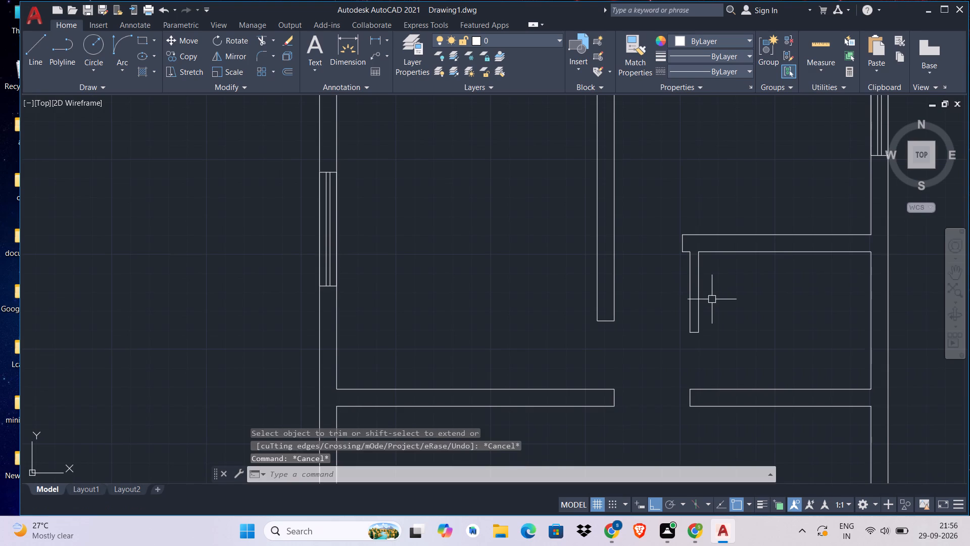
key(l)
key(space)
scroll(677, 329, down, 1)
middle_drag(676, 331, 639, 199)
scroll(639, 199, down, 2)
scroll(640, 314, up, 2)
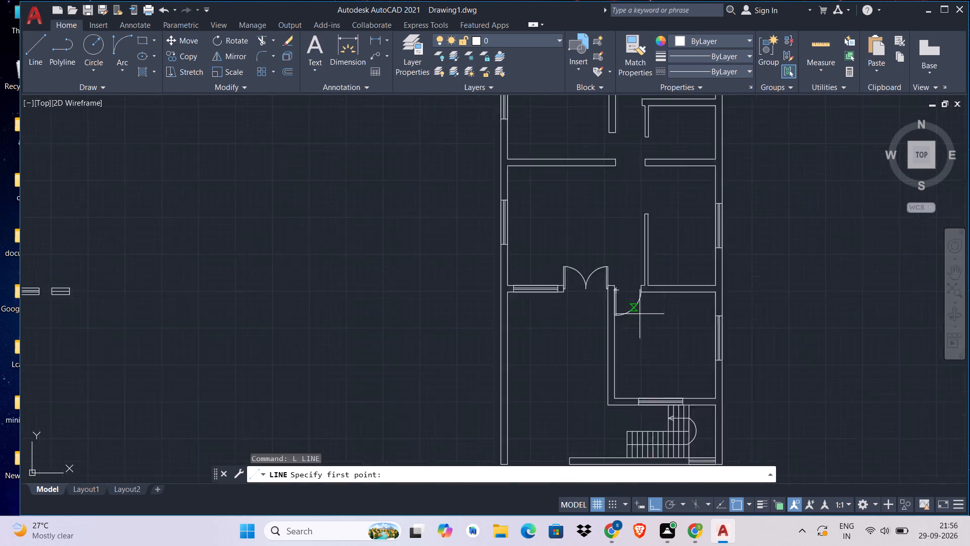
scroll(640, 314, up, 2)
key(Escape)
Copy the existing single door from the room beside the double door into the upper-right bedroom's 3' opening, hinged on the dividing wall.
drag(667, 278, 661, 282)
scroll(550, 368, up, 3)
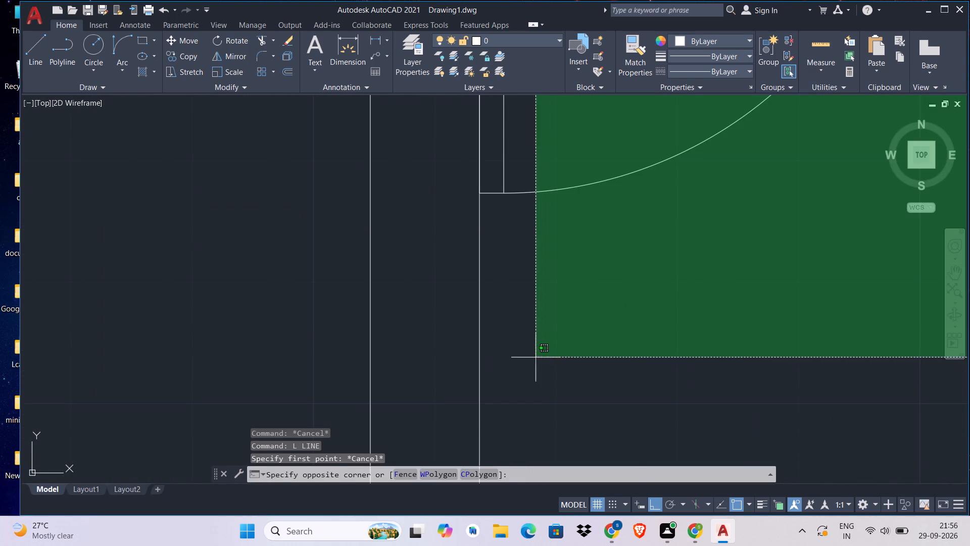
click(503, 372)
scroll(523, 374, down, 3)
scroll(523, 374, up, 1)
middle_drag(552, 166, 573, 288)
scroll(567, 273, up, 1)
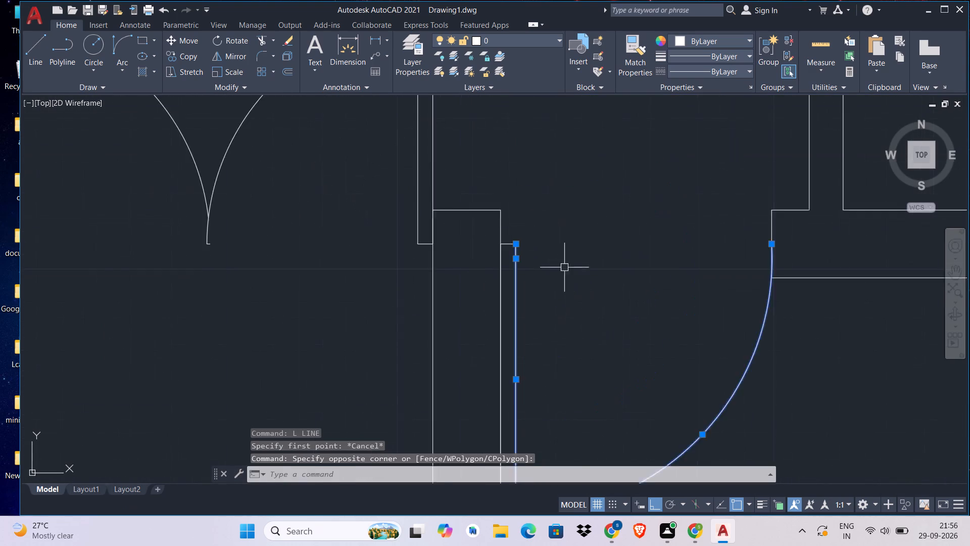
scroll(561, 260, up, 2)
click(498, 202)
click(425, 272)
key(c)
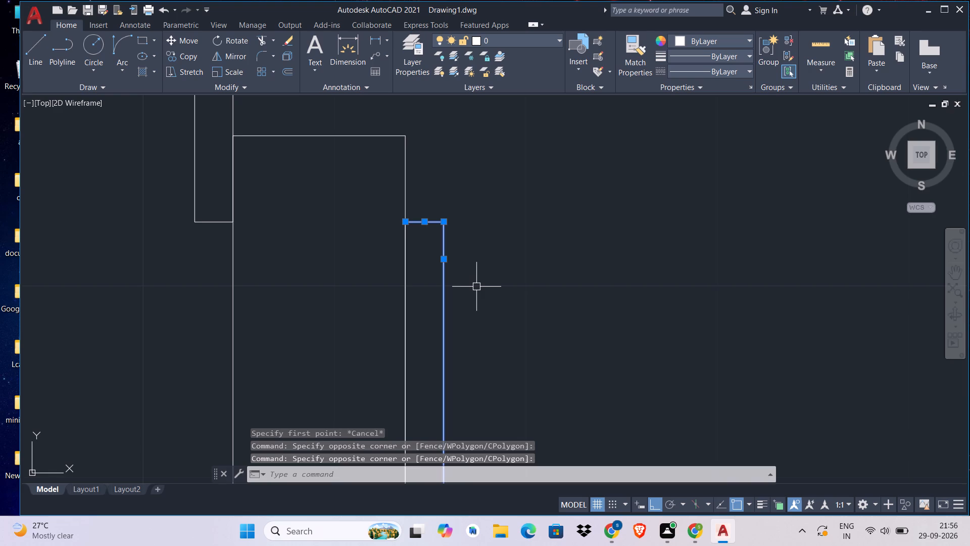
text(O)
key(space)
click(405, 222)
scroll(426, 268, down, 6)
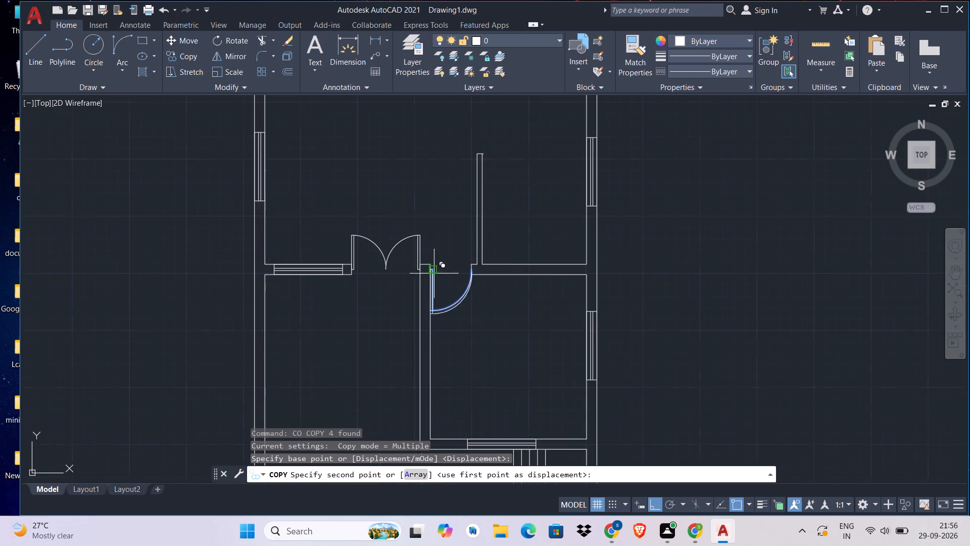
middle_drag(442, 255, 528, 445)
scroll(542, 164, up, 4)
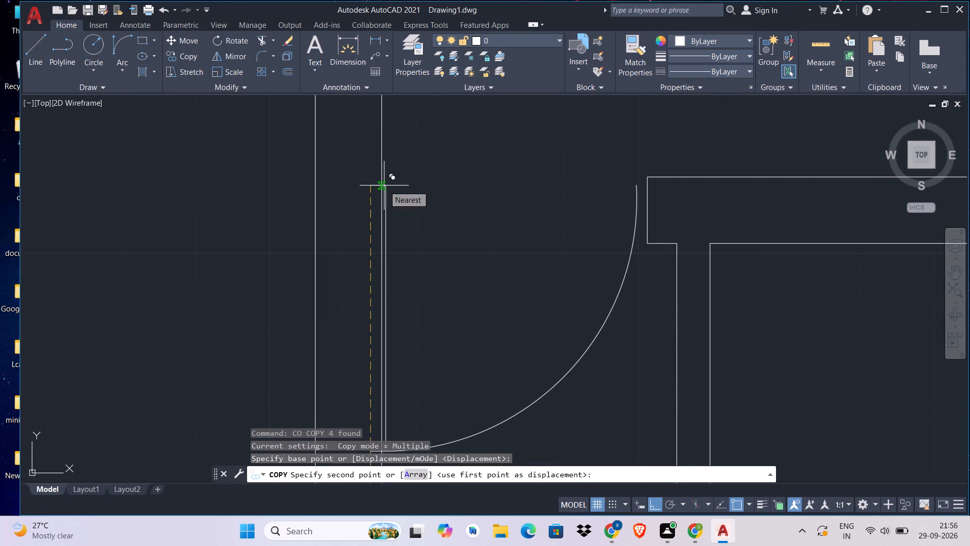
key(ctrl+l)
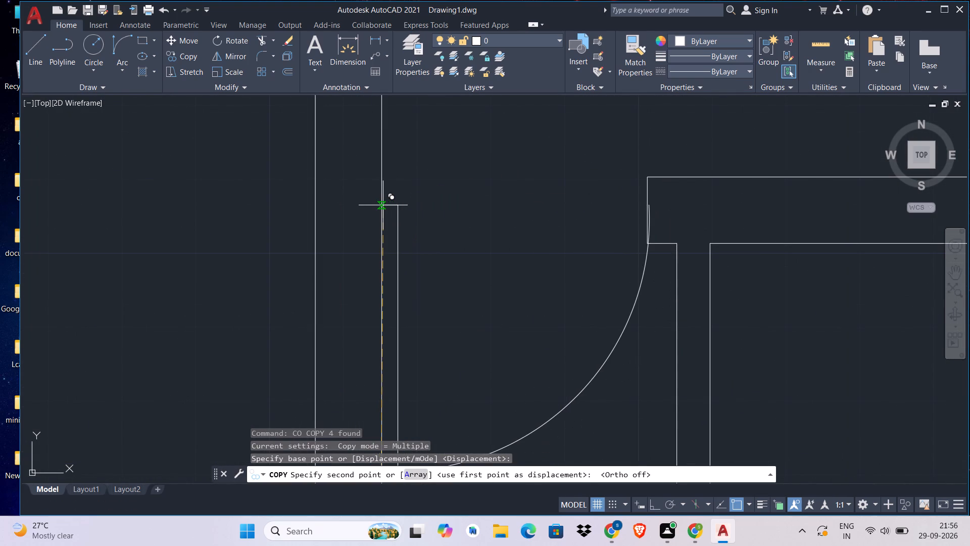
click(380, 205)
middle_drag(510, 277, 515, 198)
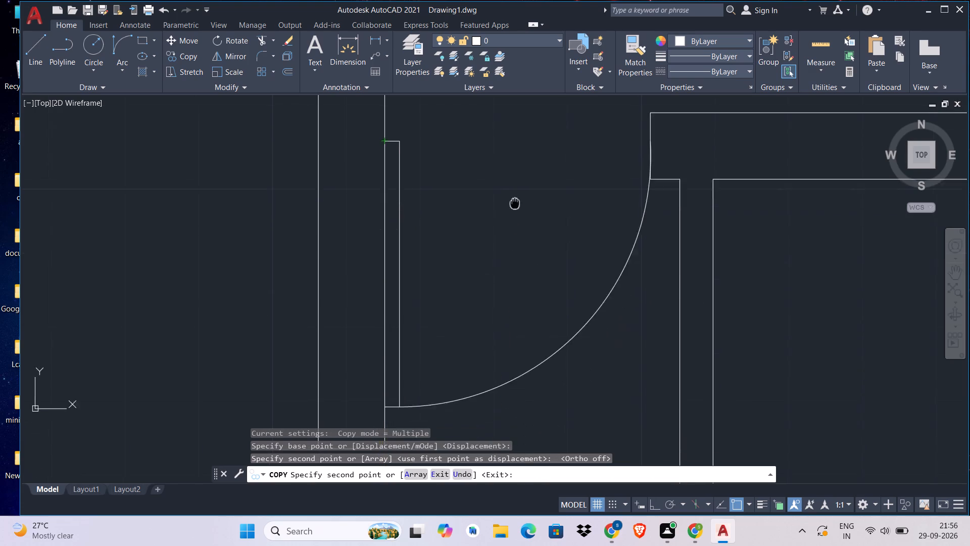
middle_drag(515, 198, 517, 198)
scroll(518, 198, down, 3)
key(Escape)
key(Escape)
key(Escape)
Mirror the copied door about a horizontal line through its hinge so it swings up into the upper-right bedroom, keeping the original.
scroll(486, 221, up, 3)
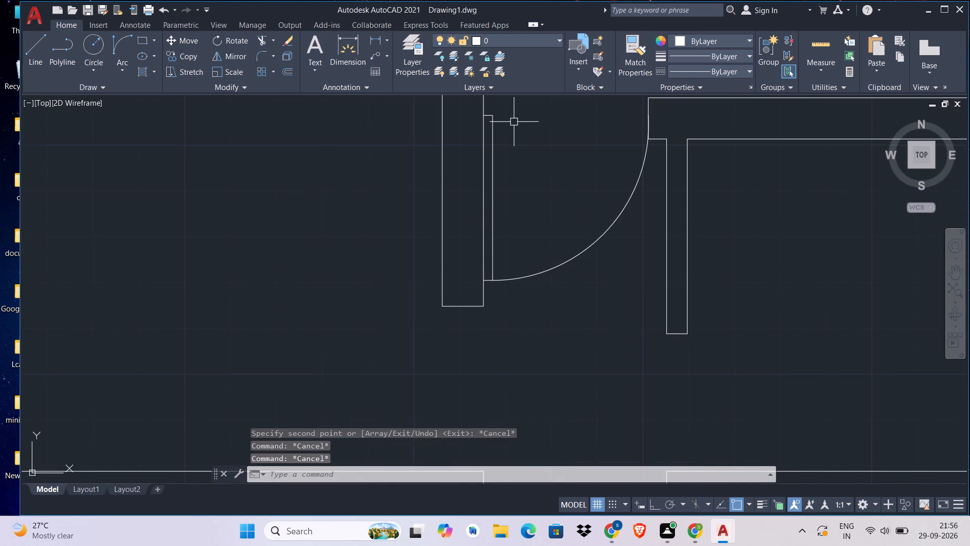
click(512, 114)
click(492, 288)
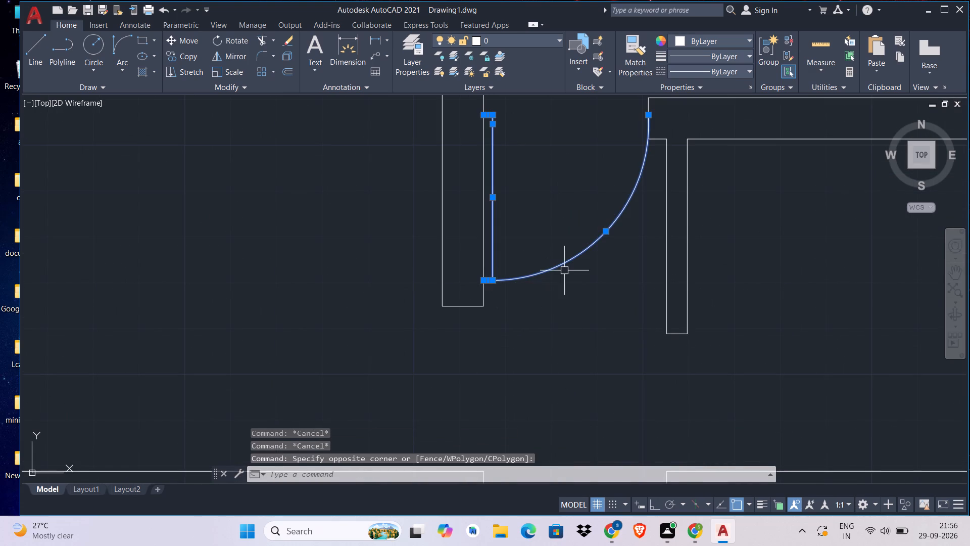
text(MI)
key(space)
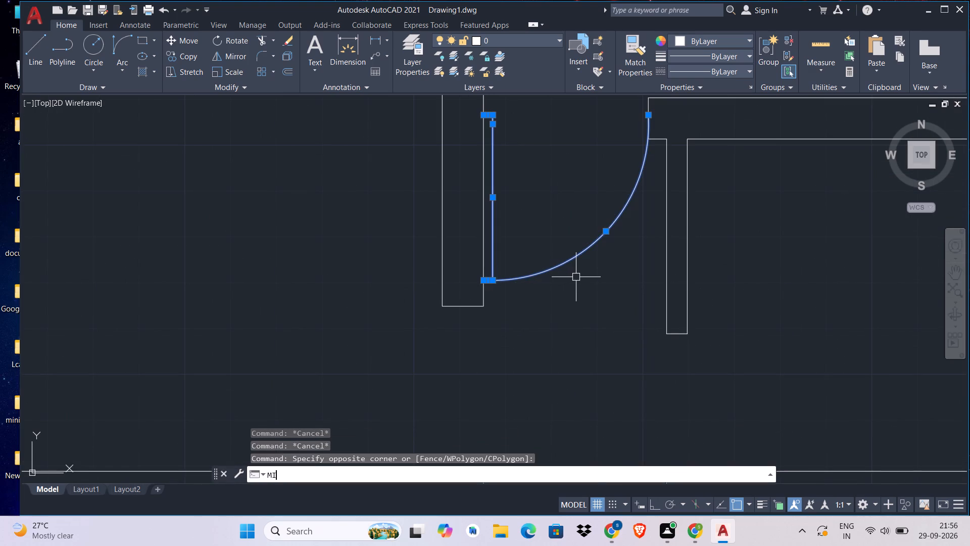
middle_drag(547, 166, 537, 289)
scroll(454, 217, up, 3)
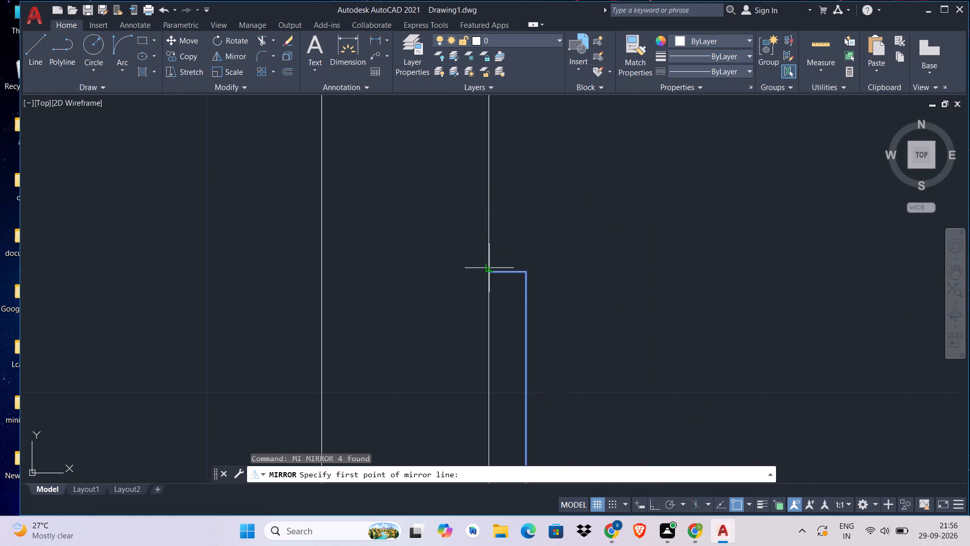
click(492, 273)
middle_drag(494, 274, 378, 258)
scroll(518, 258, down, 3)
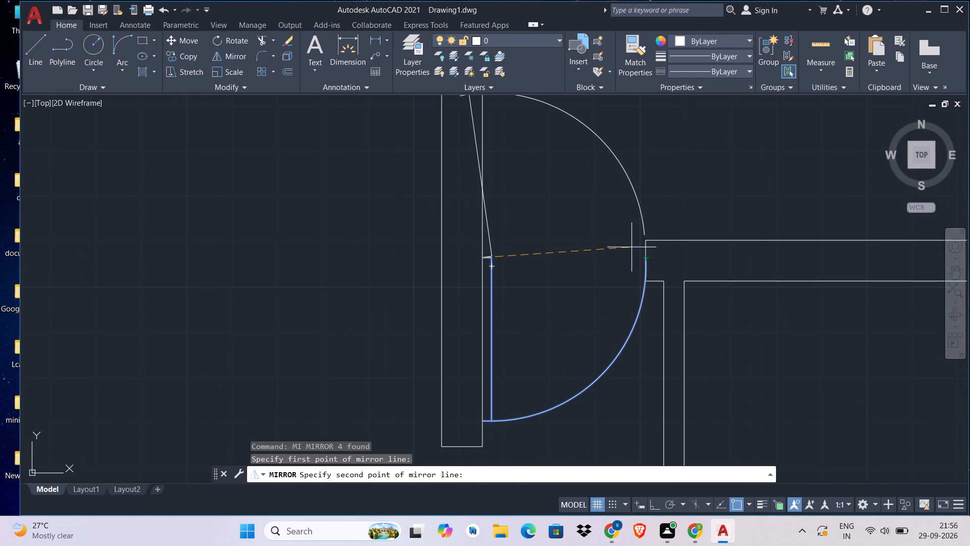
key(ctrl+l)
scroll(632, 247, up, 4)
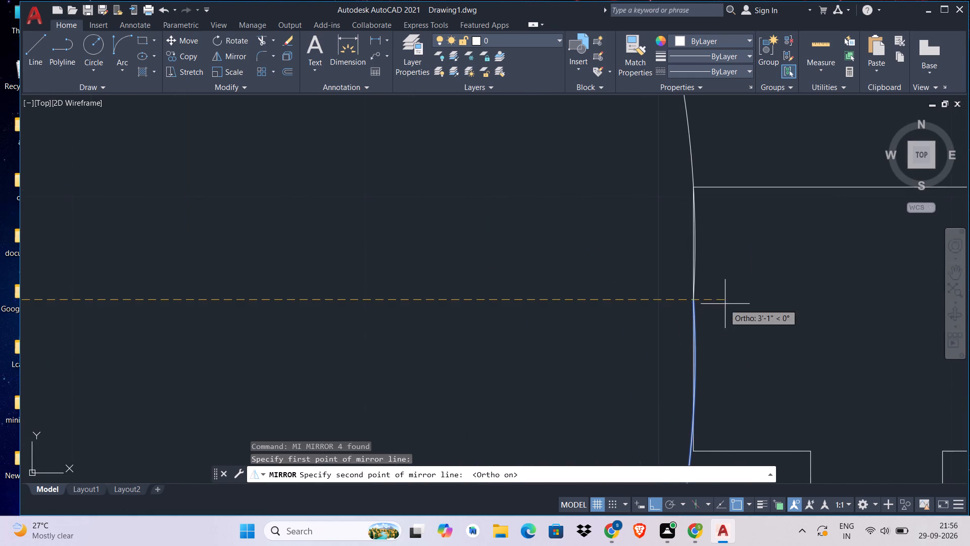
click(698, 298)
key(Return)
key(Return)
scroll(739, 334, down, 5)
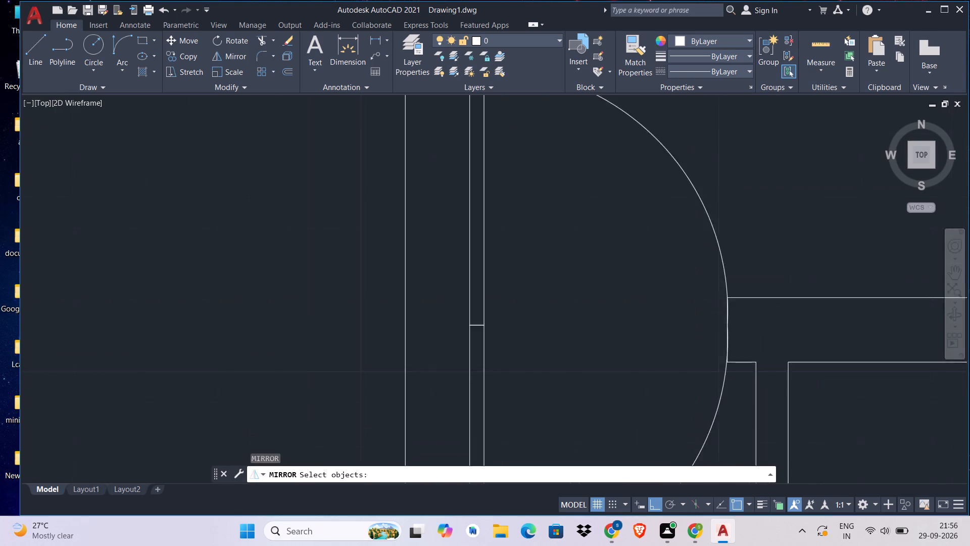
middle_drag(741, 333, 741, 245)
key(Escape)
Copy the downward-swinging door from the upper-right bedroom's opening into the free space of the upper-left bedroom.
click(726, 341)
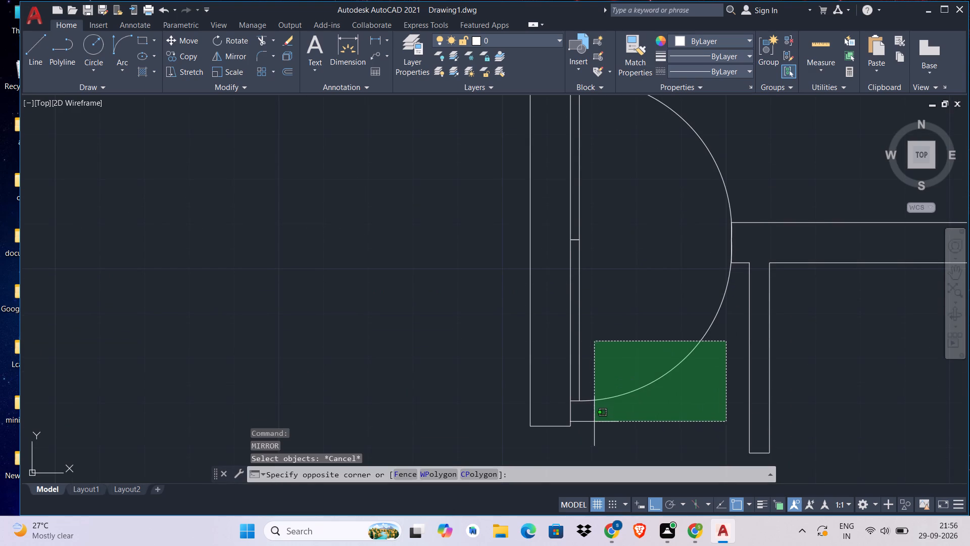
click(577, 425)
scroll(564, 224, up, 6)
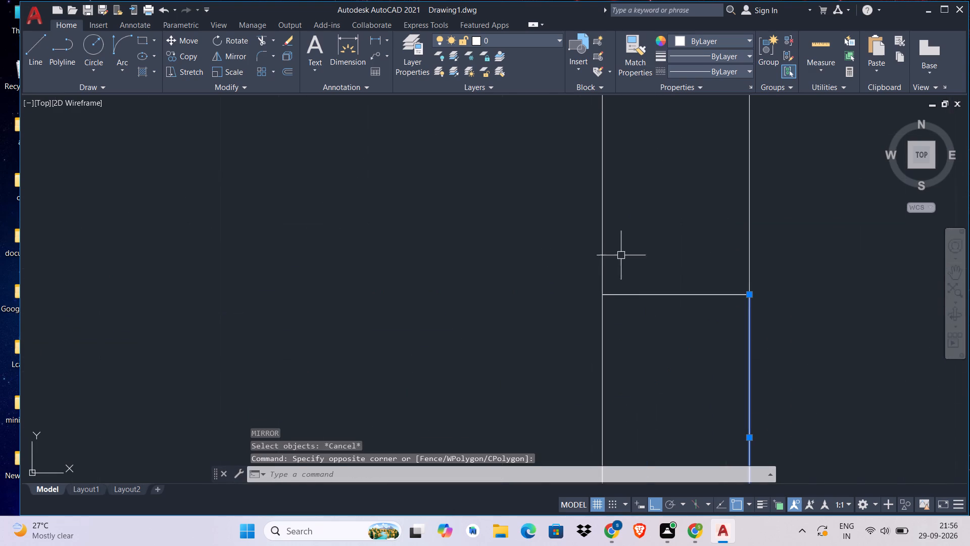
click(668, 293)
key(c)
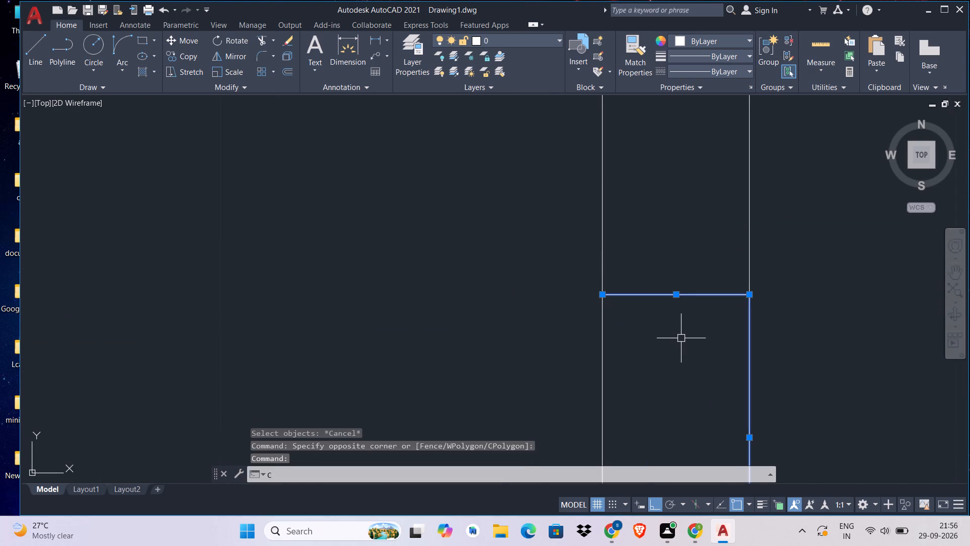
text(O)
key(space)
click(605, 291)
scroll(605, 293, down, 3)
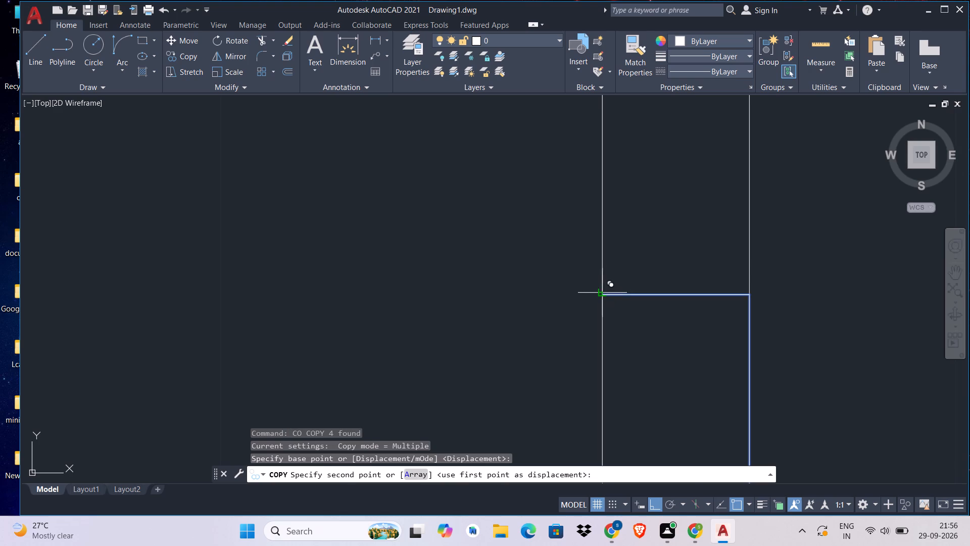
scroll(605, 293, down, 3)
middle_drag(630, 362, 628, 255)
scroll(629, 266, down, 4)
middle_drag(617, 325, 606, 249)
scroll(606, 239, up, 4)
middle_drag(602, 208, 602, 228)
scroll(467, 181, down, 3)
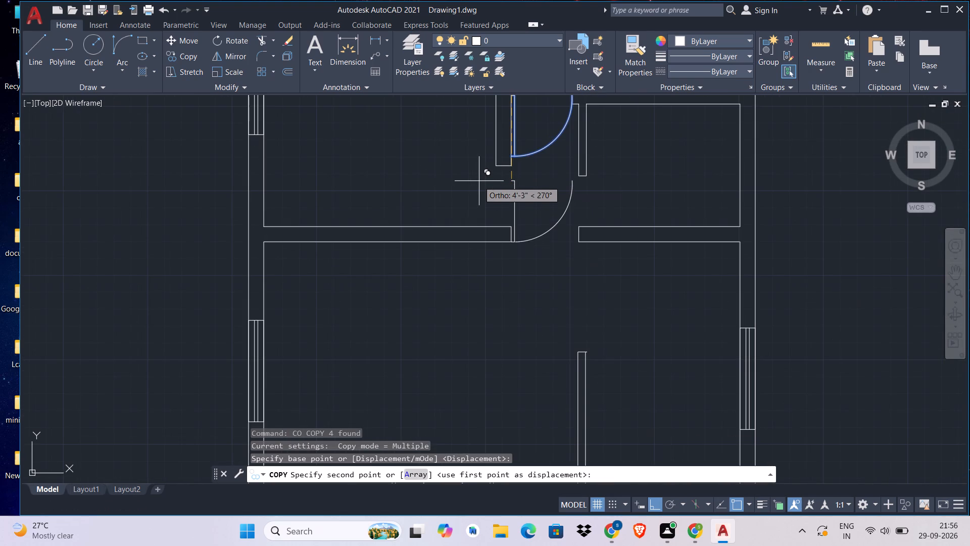
key(ctrl+l)
middle_drag(375, 161, 396, 222)
click(395, 205)
key(Escape)
Rotate the door copy in the upper-left bedroom 270° about its hinge corner.
click(455, 185)
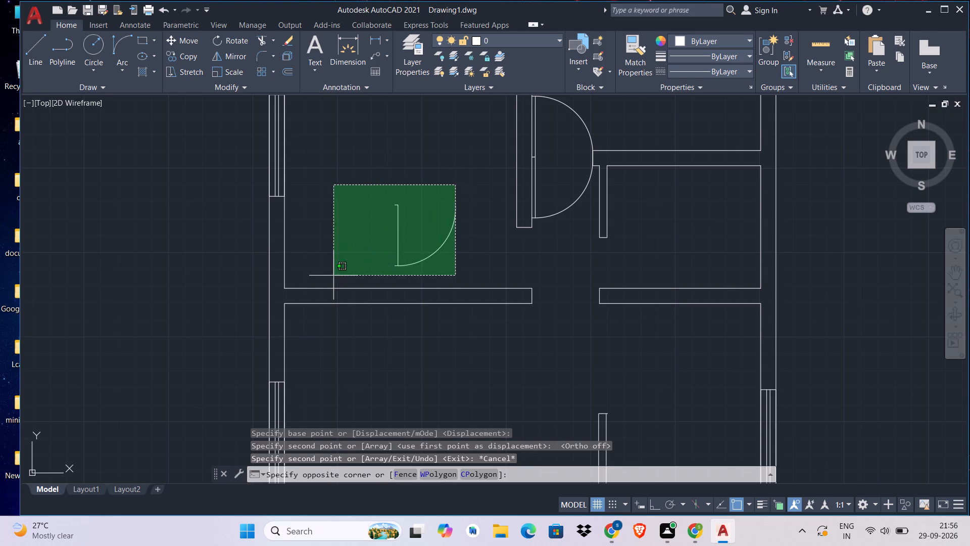
click(333, 276)
text(RO)
key(space)
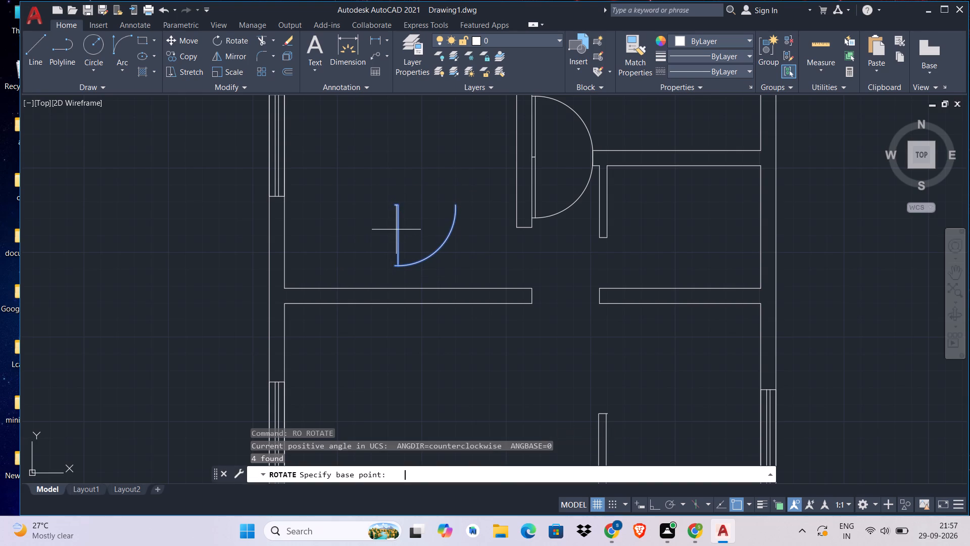
click(396, 204)
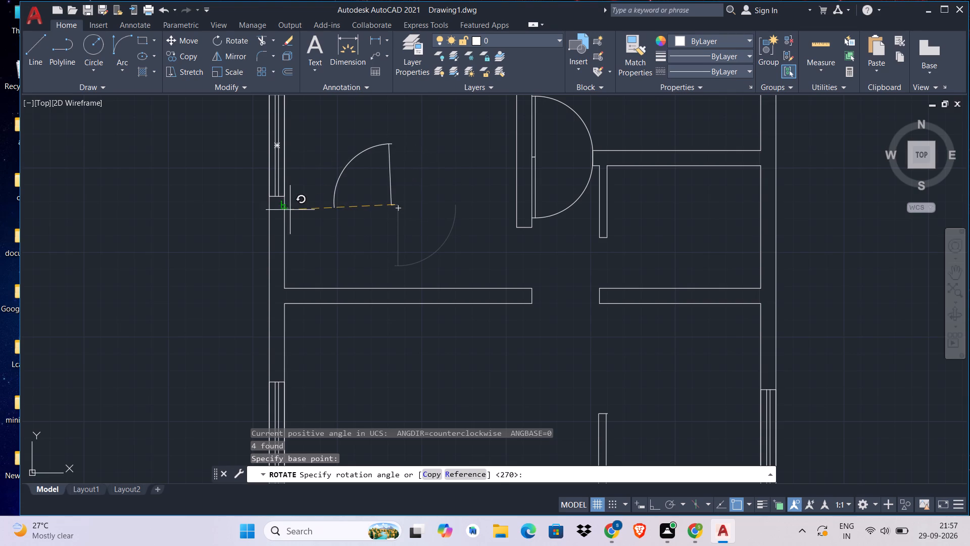
key(ctrl+l)
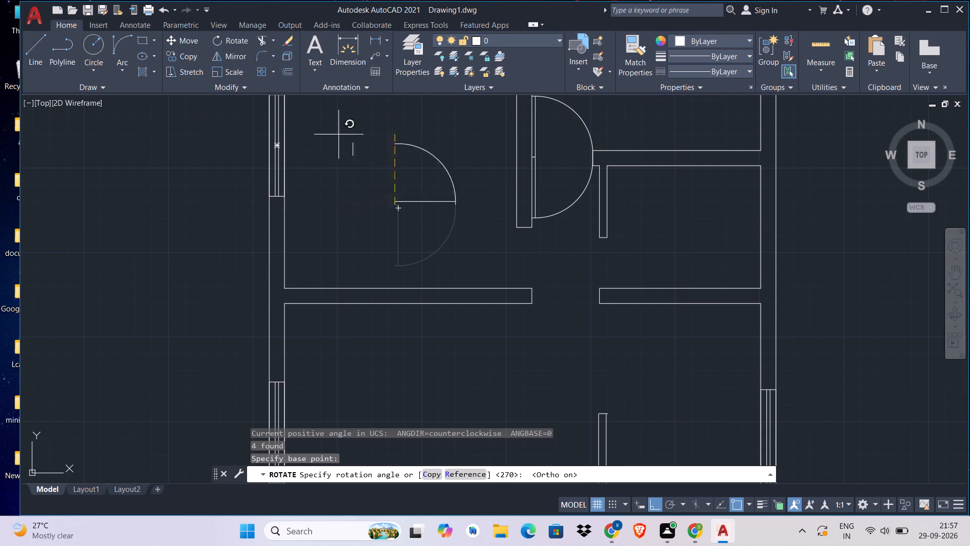
click(377, 253)
Delete the arc, leaf line and short end line of the downward-swinging door in the upper-right bedroom's opening.
scroll(376, 210, up, 3)
middle_drag(379, 210, 516, 210)
scroll(516, 210, down, 4)
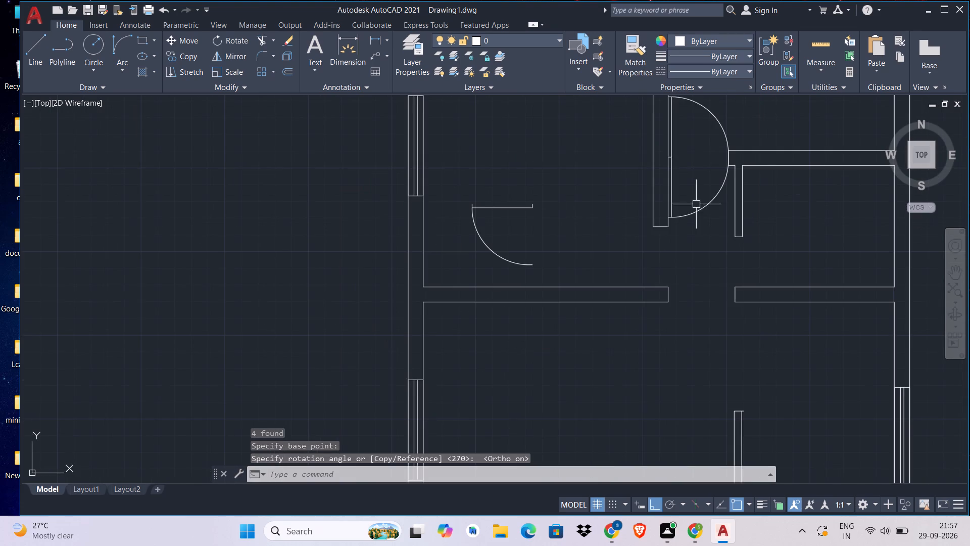
scroll(766, 162, up, 3)
click(623, 233)
click(536, 306)
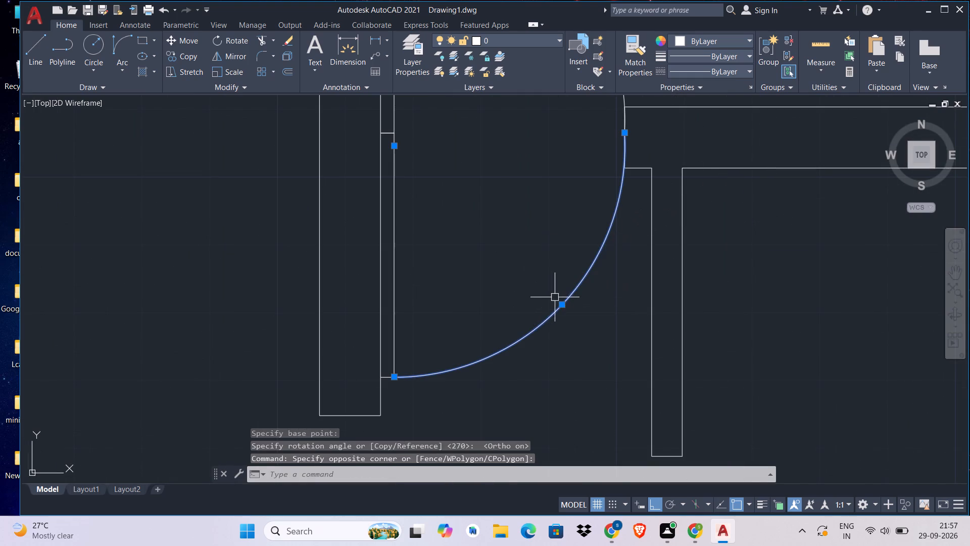
key(Delete)
click(399, 146)
click(385, 175)
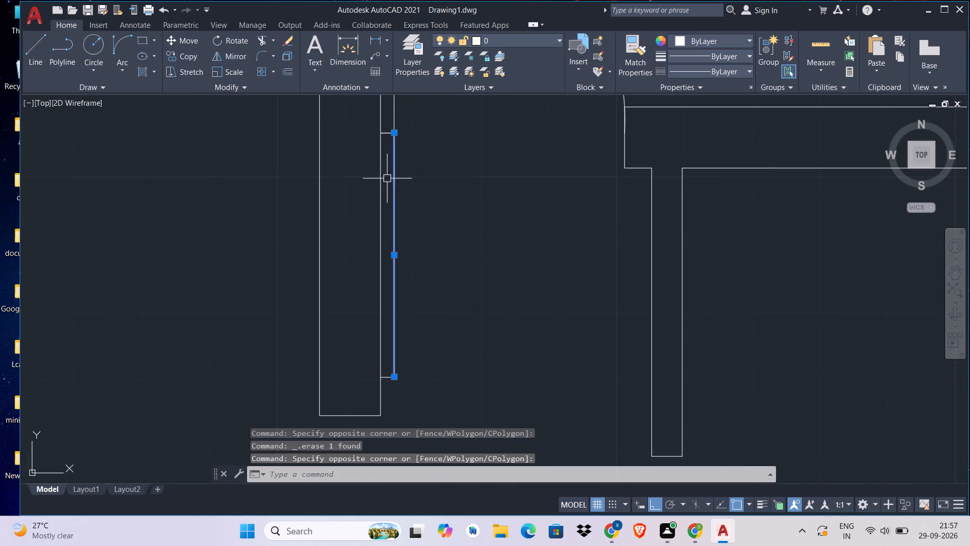
key(Delete)
middle_drag(393, 353, 428, 176)
click(439, 198)
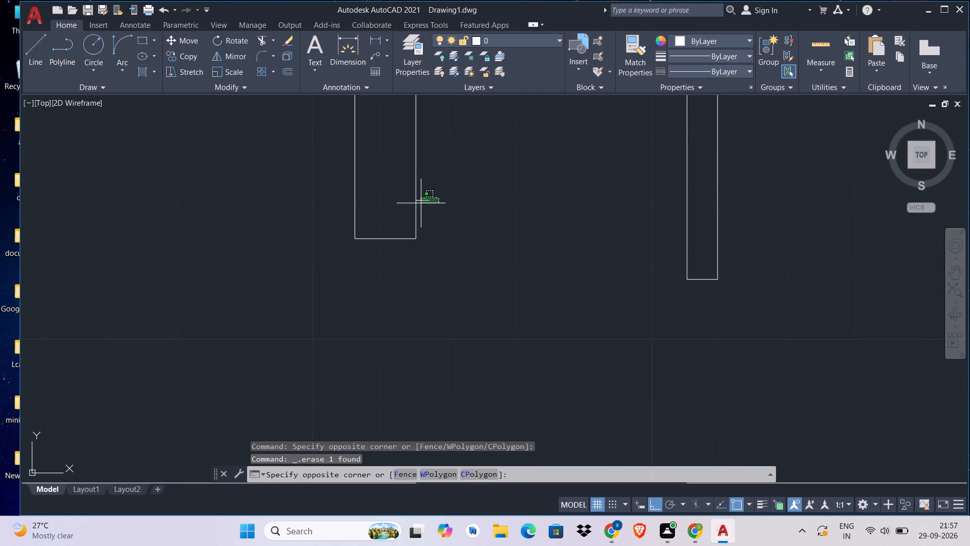
click(425, 211)
key(Delete)
Mirror the door in the upper-left bedroom about a horizontal line through its hinge, keeping the original.
scroll(446, 207, down, 4)
middle_drag(453, 207, 622, 196)
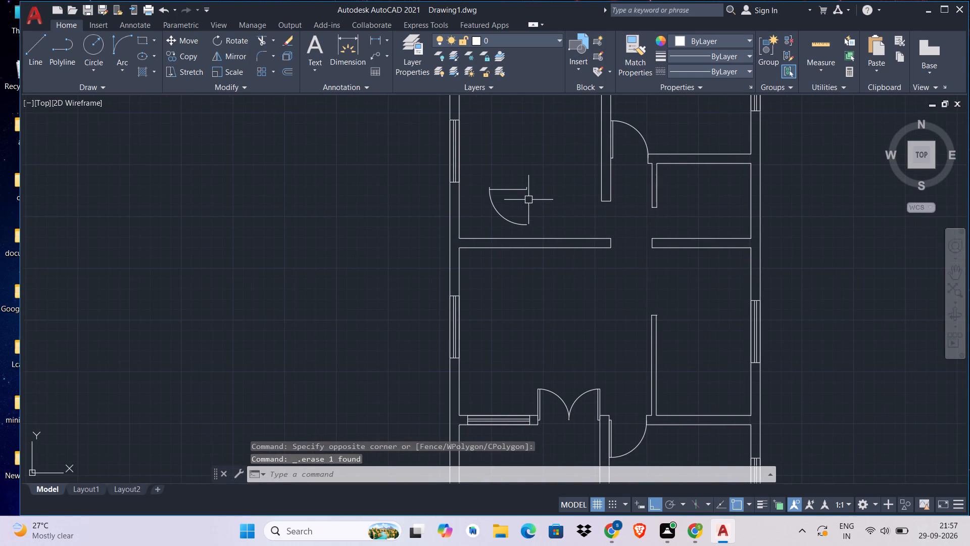
scroll(503, 204, up, 3)
click(621, 122)
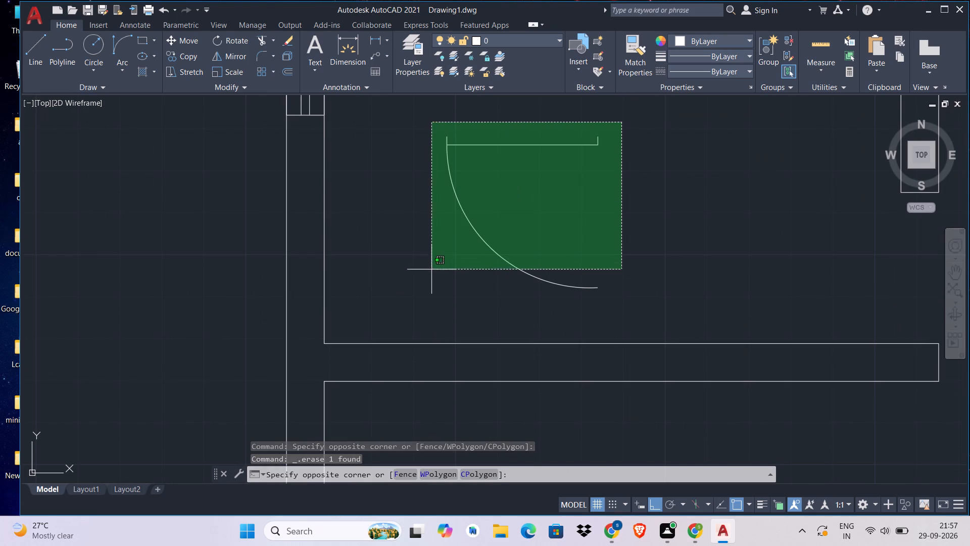
drag(433, 289, 439, 289)
key(m)
key(i)
key(space)
middle_drag(548, 169, 549, 278)
click(598, 246)
click(453, 245)
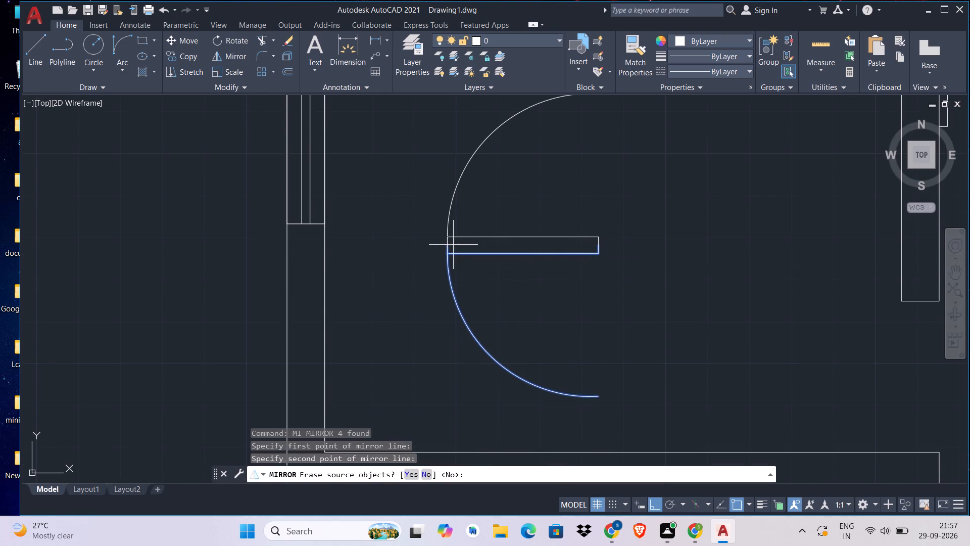
key(Return)
key(Return)
key(Return)
Delete the downward-swinging original of the mirrored door pair in the upper-left bedroom.
scroll(602, 260, up, 1)
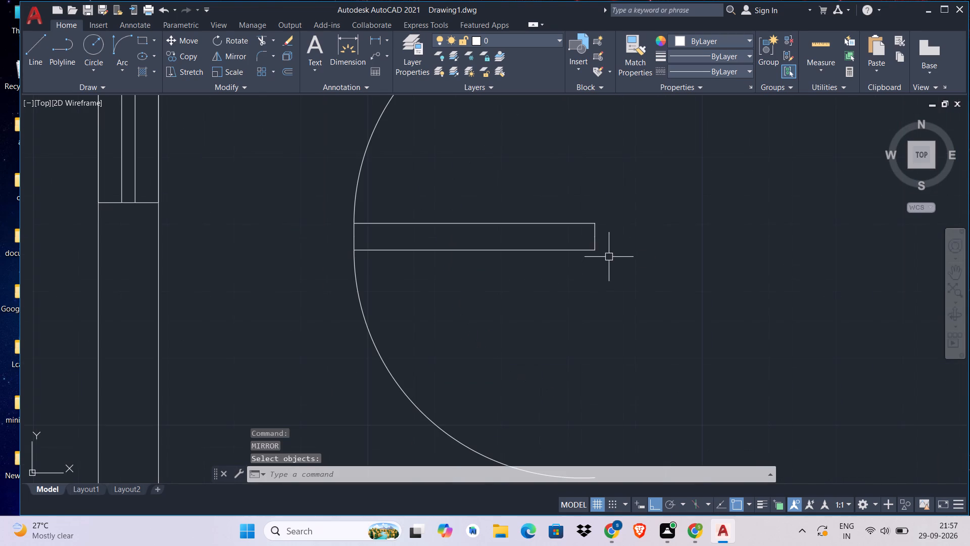
drag(613, 247, 607, 251)
click(318, 347)
key(Delete)
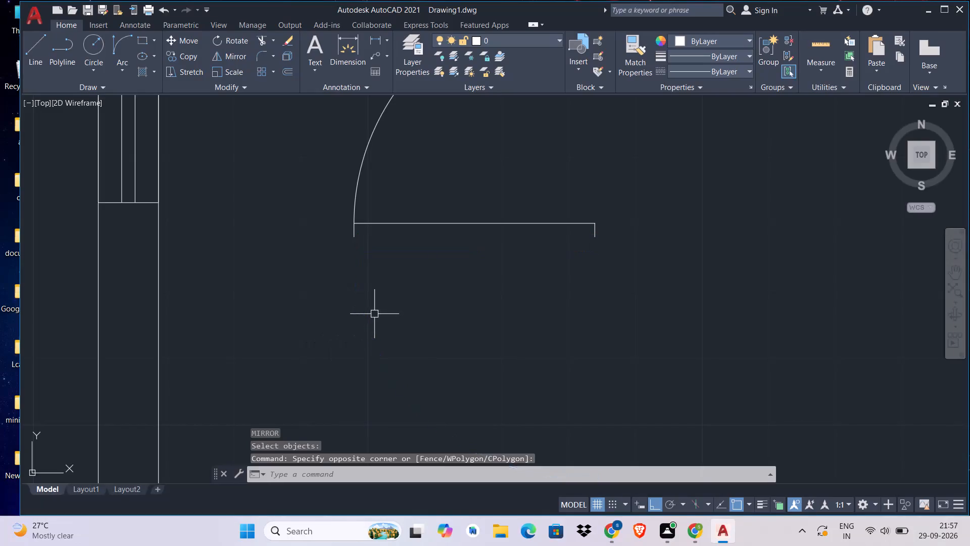
Move the upward-swinging door into the upper-left bedroom's opening, with its arc end at the middle of the dividing wall's lower end.
scroll(381, 303, down, 1)
middle_drag(383, 303, 440, 340)
drag(591, 139, 584, 143)
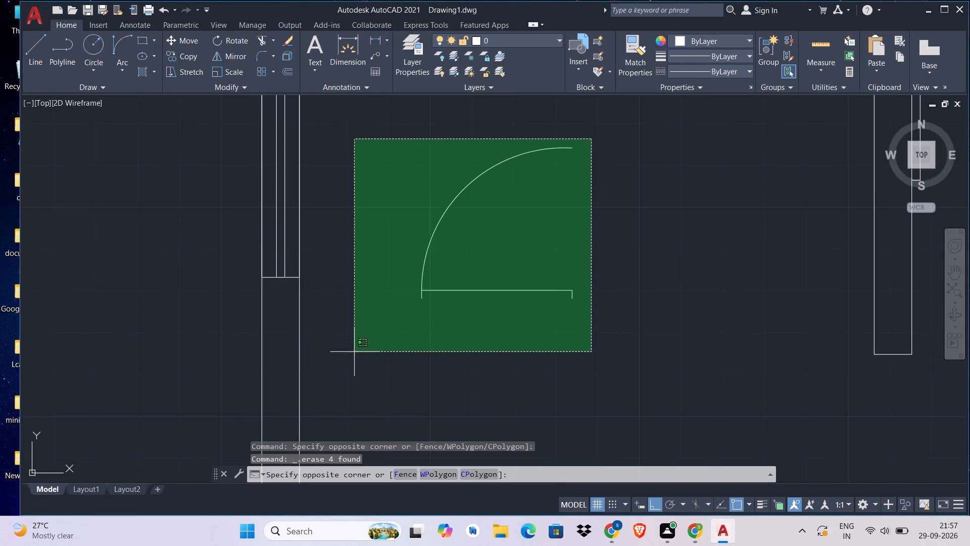
click(356, 355)
key(m)
key(space)
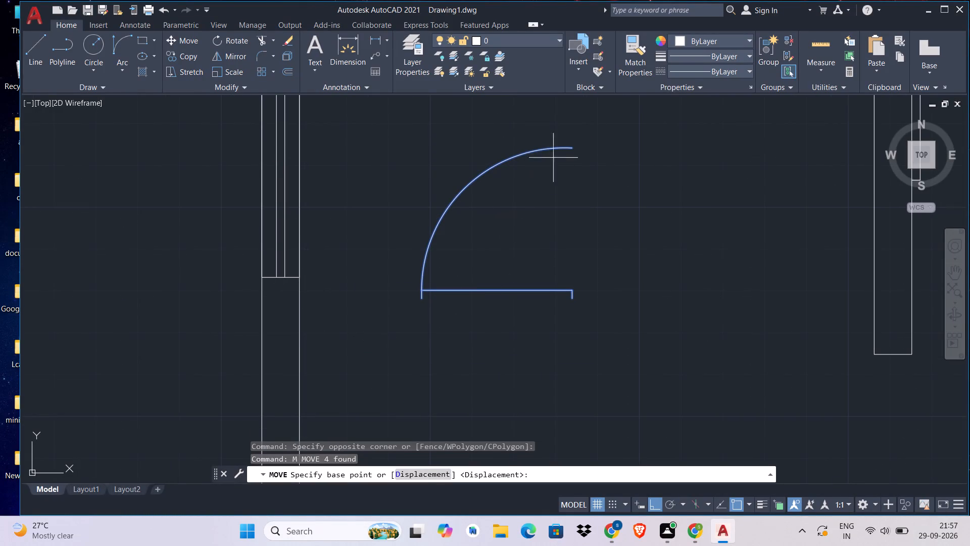
click(571, 150)
middle_drag(695, 256, 503, 172)
key(ctrl+l)
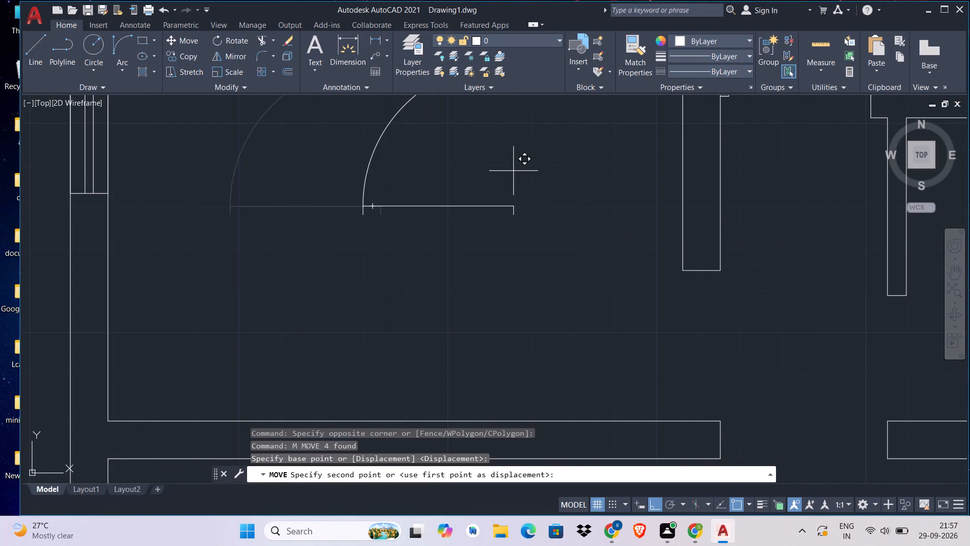
middle_drag(692, 249, 587, 158)
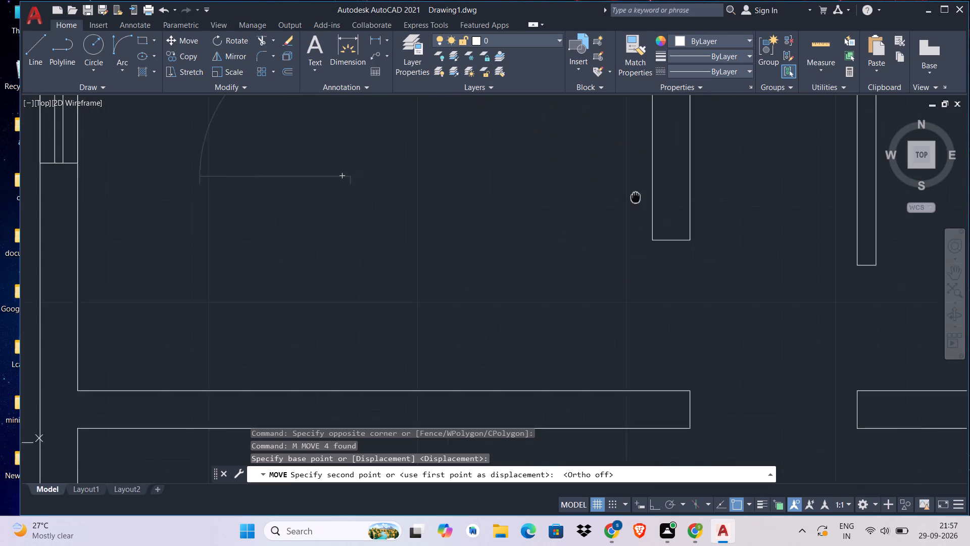
middle_drag(587, 158, 553, 116)
click(560, 134)
middle_drag(674, 231, 640, 220)
key(Escape)
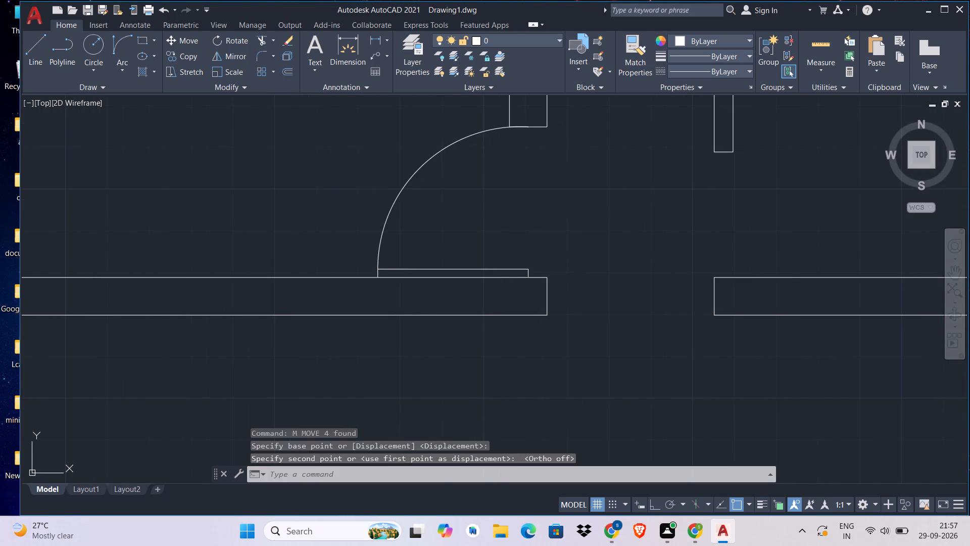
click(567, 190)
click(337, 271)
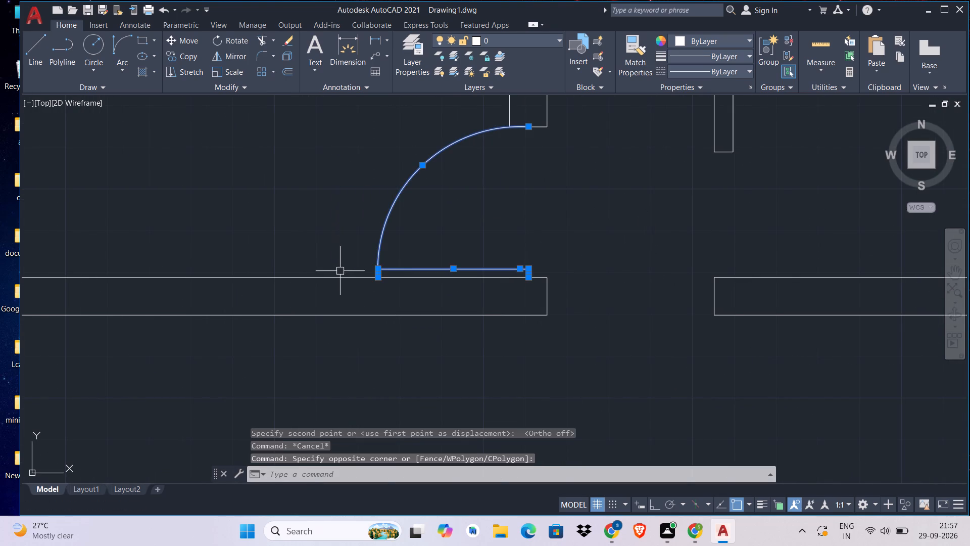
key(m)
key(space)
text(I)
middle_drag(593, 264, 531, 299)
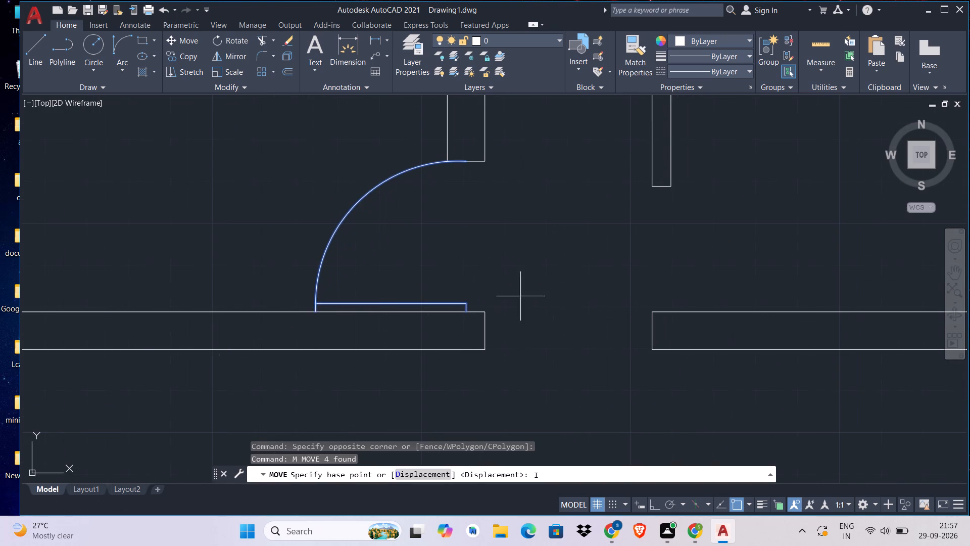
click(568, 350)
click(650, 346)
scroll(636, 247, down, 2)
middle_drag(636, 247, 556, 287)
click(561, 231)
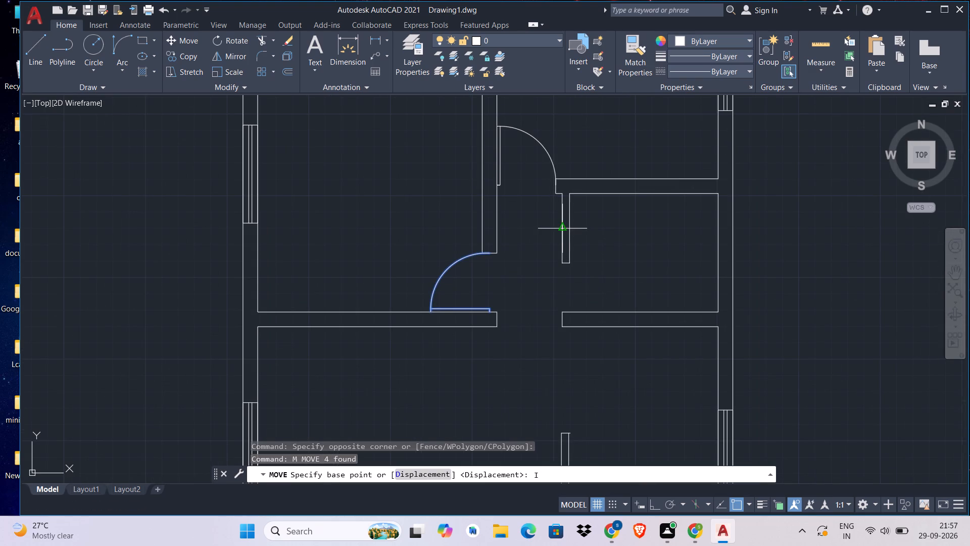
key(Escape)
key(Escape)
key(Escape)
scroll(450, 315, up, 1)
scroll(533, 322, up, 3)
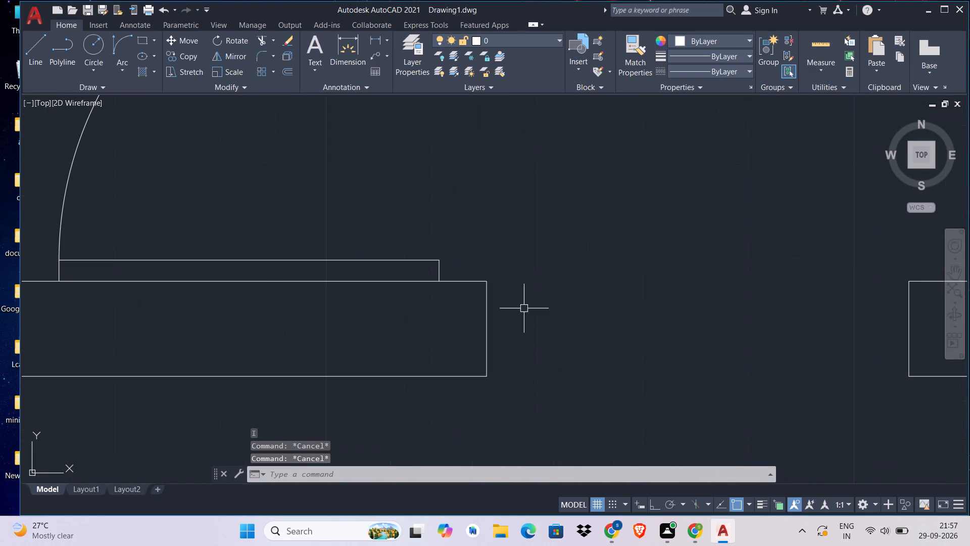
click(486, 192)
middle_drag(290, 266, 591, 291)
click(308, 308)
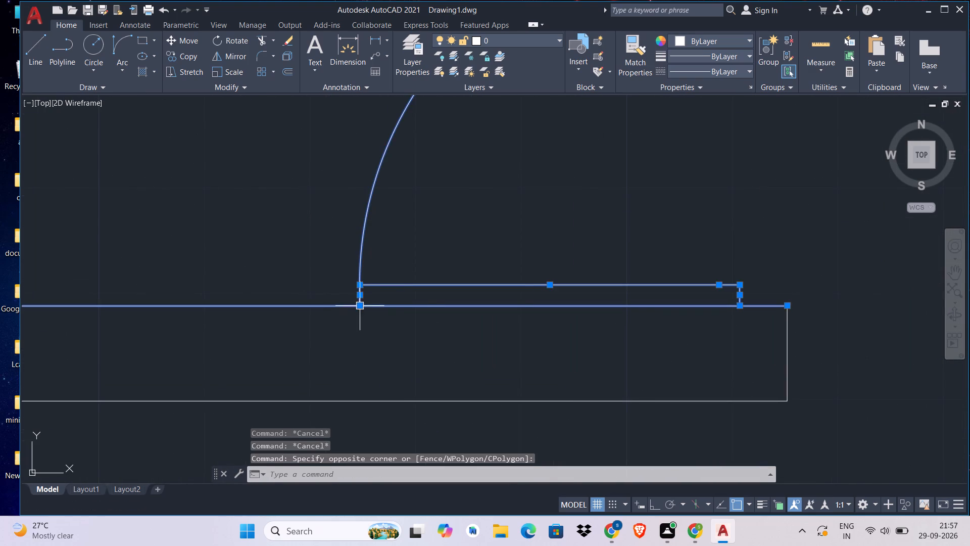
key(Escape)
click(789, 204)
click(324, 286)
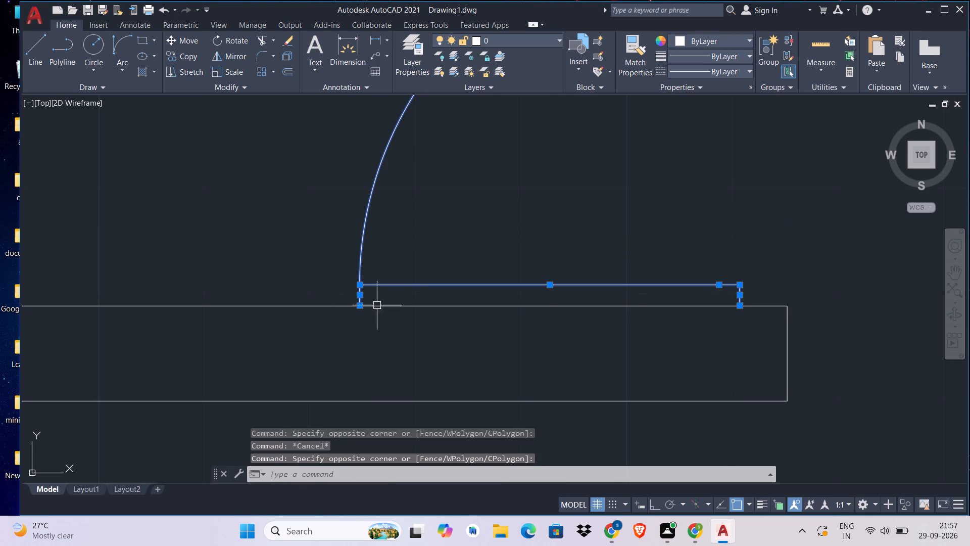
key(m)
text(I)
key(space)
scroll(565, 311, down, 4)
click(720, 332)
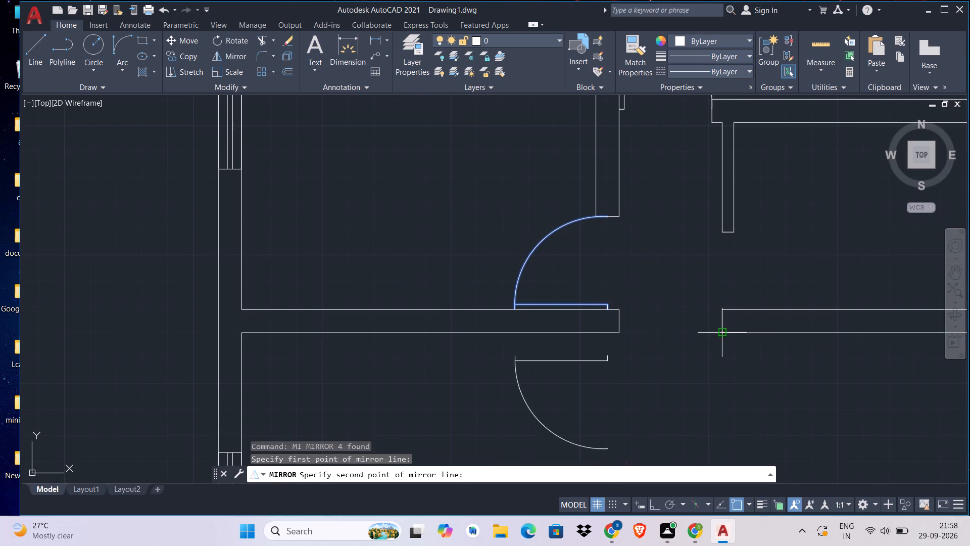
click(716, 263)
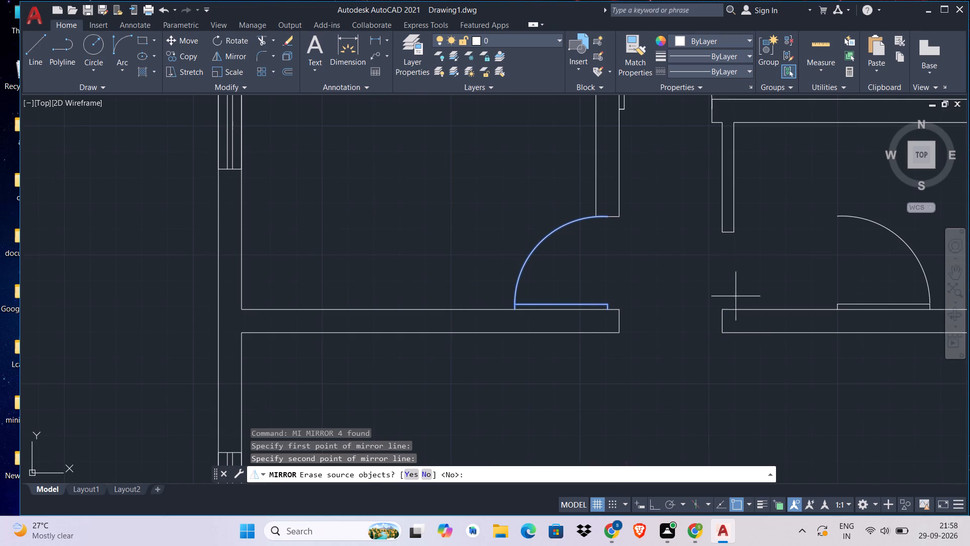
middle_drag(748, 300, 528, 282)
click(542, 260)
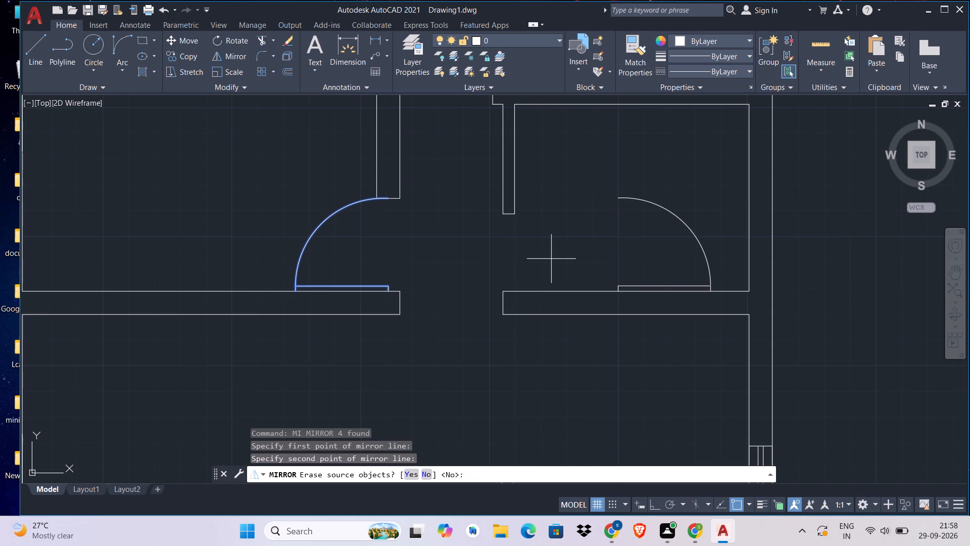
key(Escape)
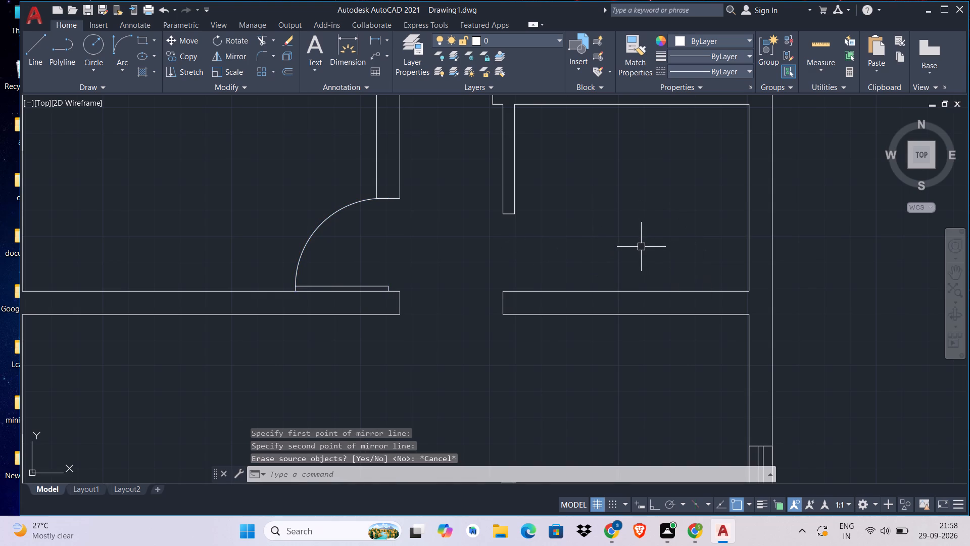
Mirror the upper-left bedroom's door about a vertical line through the wall corner across the passage, keeping the original.
scroll(389, 240, up, 1)
middle_drag(388, 241, 527, 184)
scroll(527, 184, up, 2)
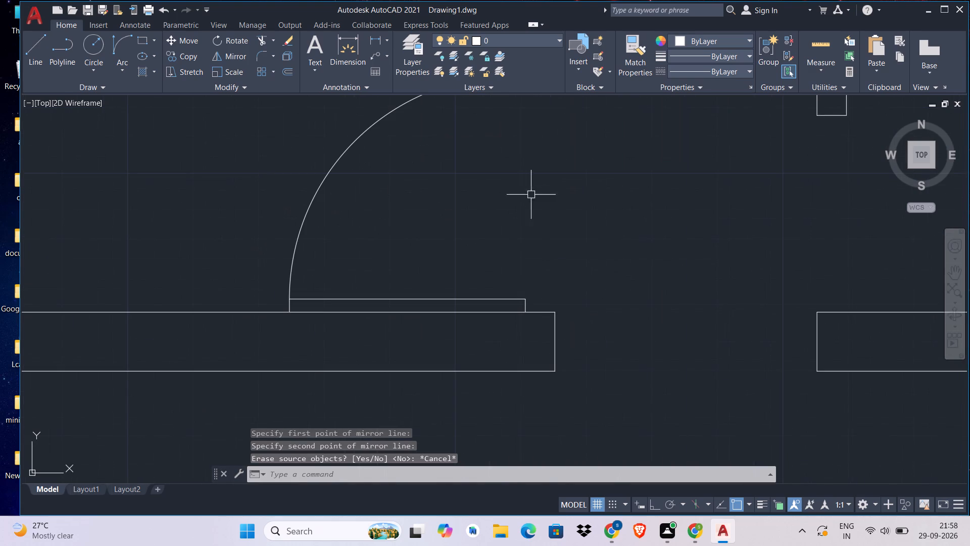
click(551, 235)
click(230, 303)
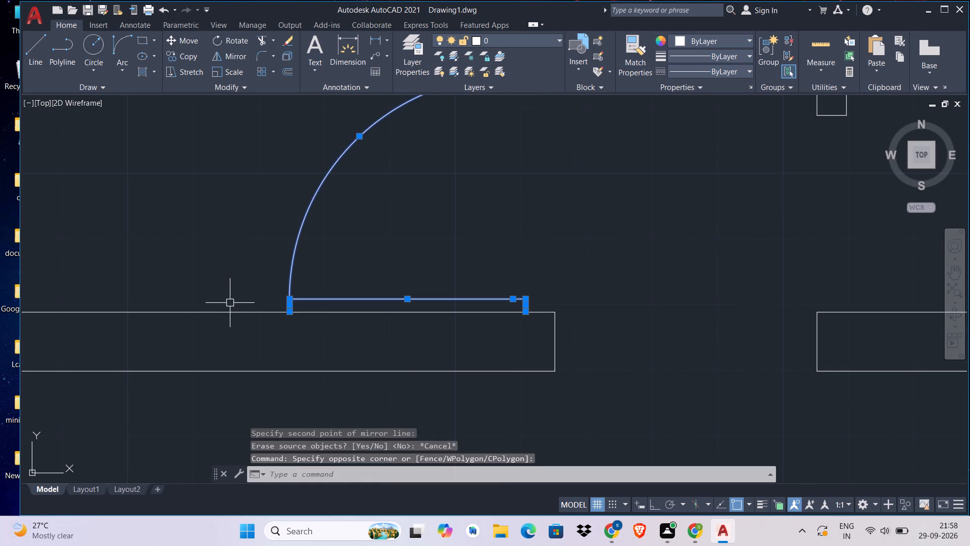
text(MI)
key(space)
middle_drag(640, 325, 438, 301)
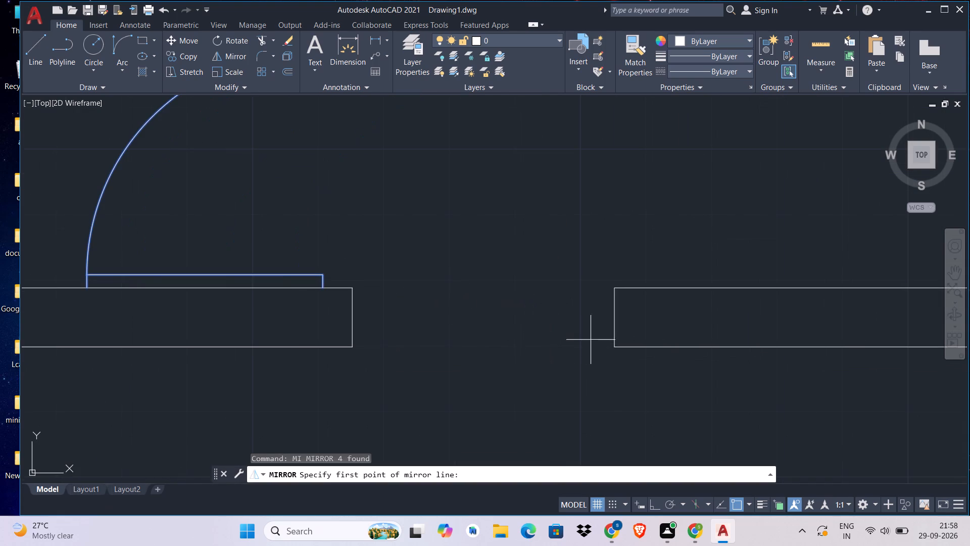
click(620, 345)
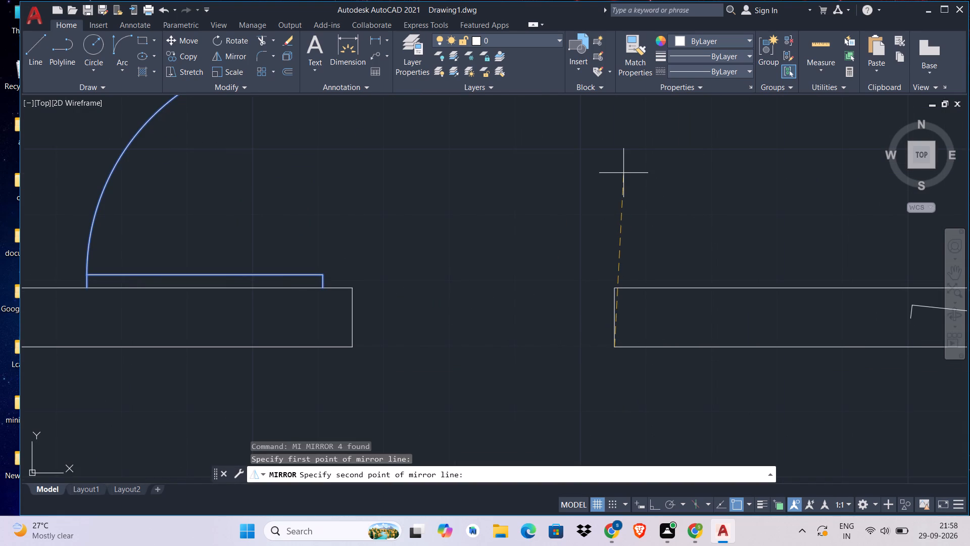
key(ctrl+l)
click(623, 173)
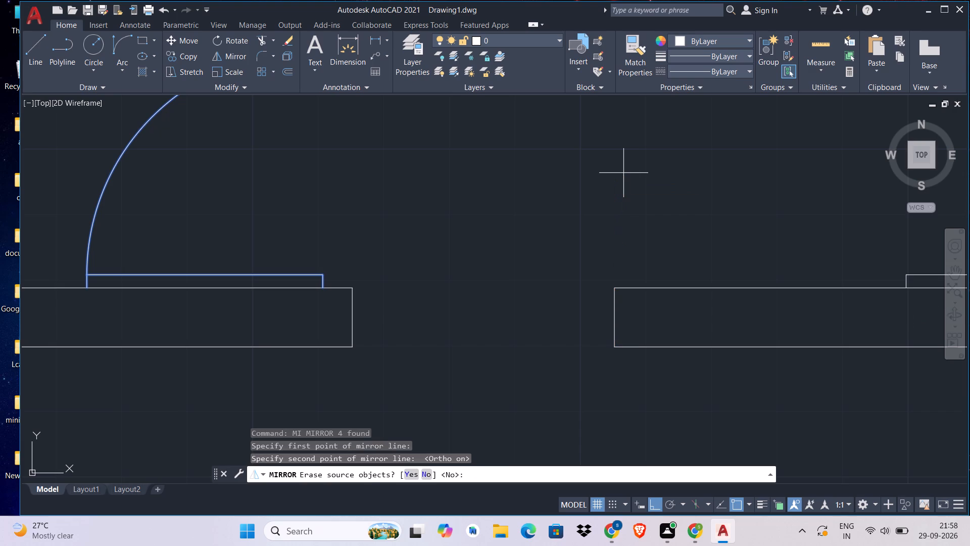
scroll(622, 241, down, 3)
key(Return)
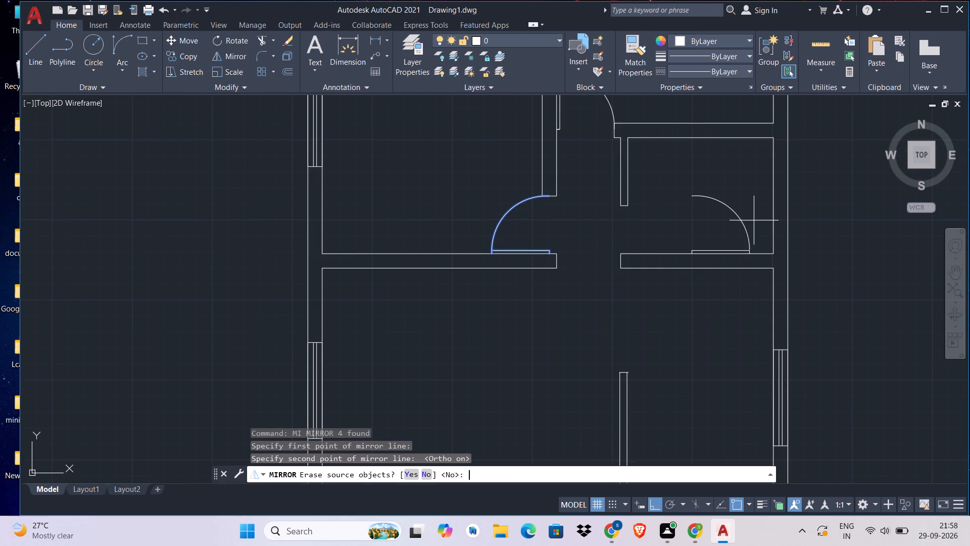
key(Return)
scroll(751, 222, up, 2)
key(Escape)
key(Escape)
Move the mirrored door about 3'-7" left along the wall into the small right-hand room's opening beside the passage.
click(759, 161)
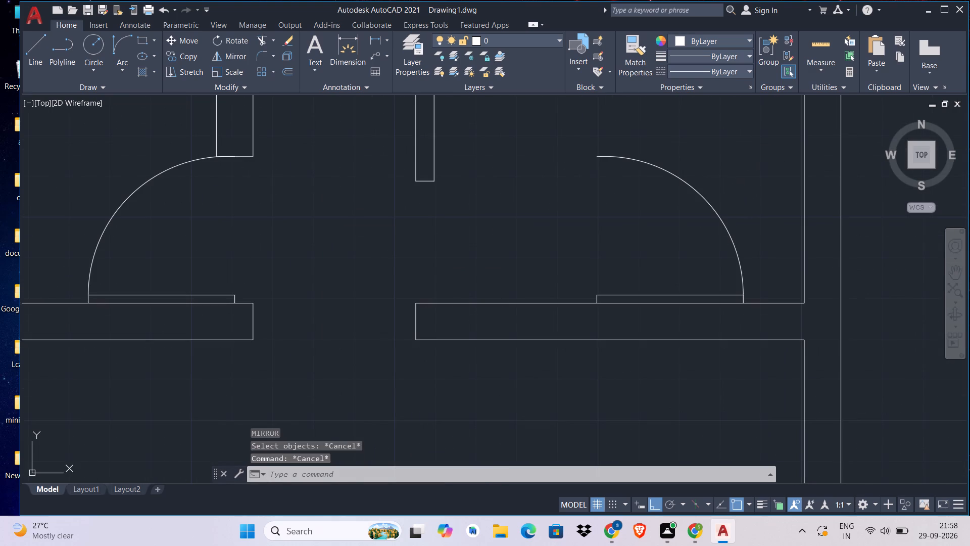
scroll(556, 304, up, 2)
click(578, 290)
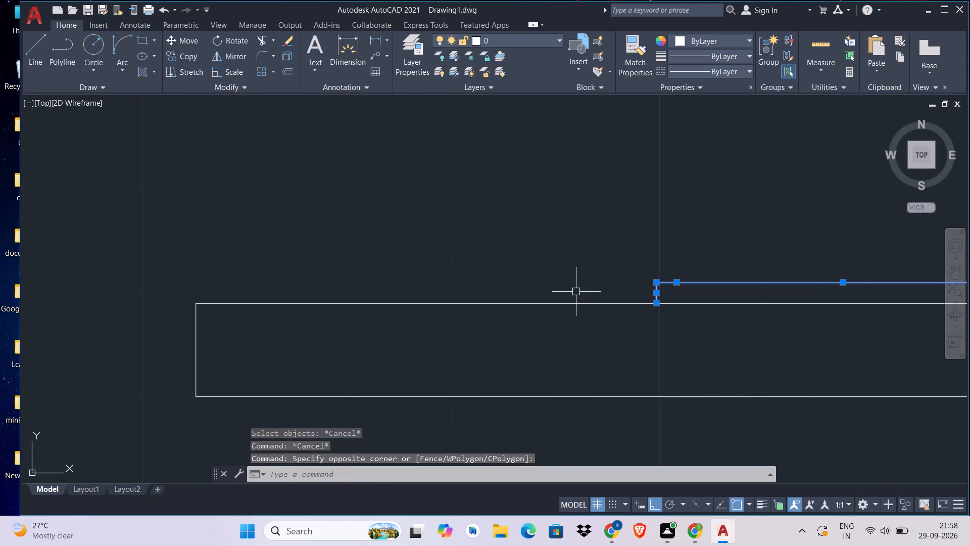
text(M)
key(space)
scroll(657, 308, down, 3)
middle_drag(678, 242, 624, 268)
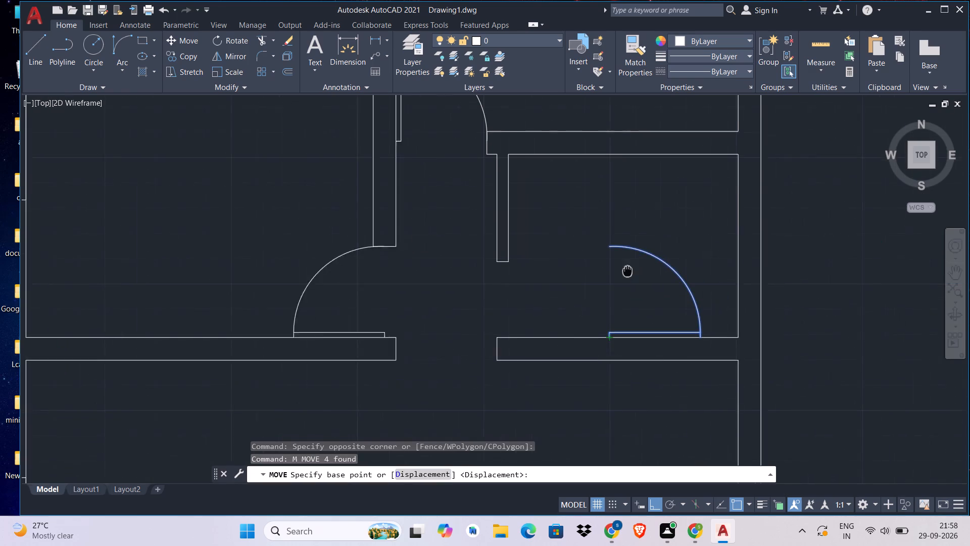
middle_drag(624, 268, 621, 266)
scroll(598, 330, up, 3)
click(598, 335)
scroll(598, 335, down, 1)
middle_drag(598, 335, 763, 326)
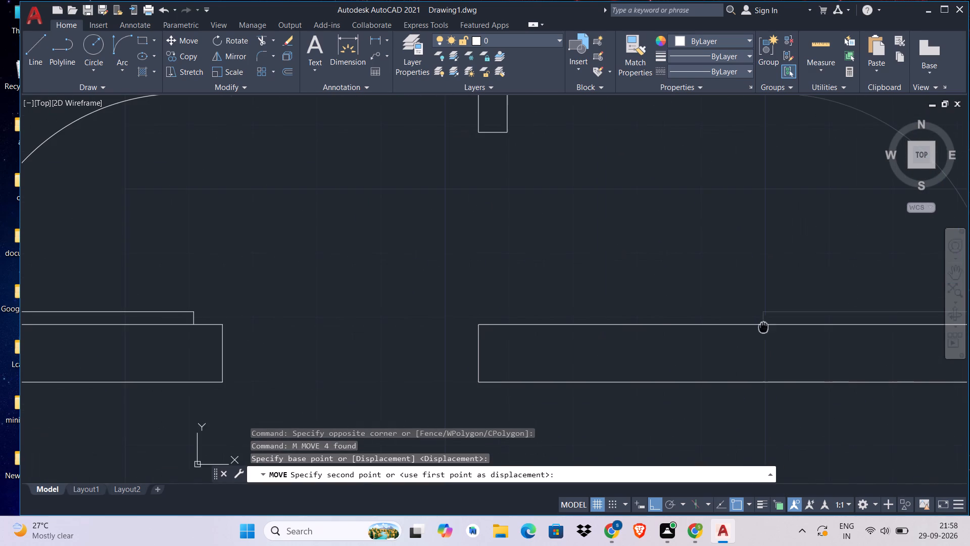
click(488, 325)
scroll(562, 361, down, 1)
middle_drag(563, 361, 651, 405)
key(Escape)
key(Escape)
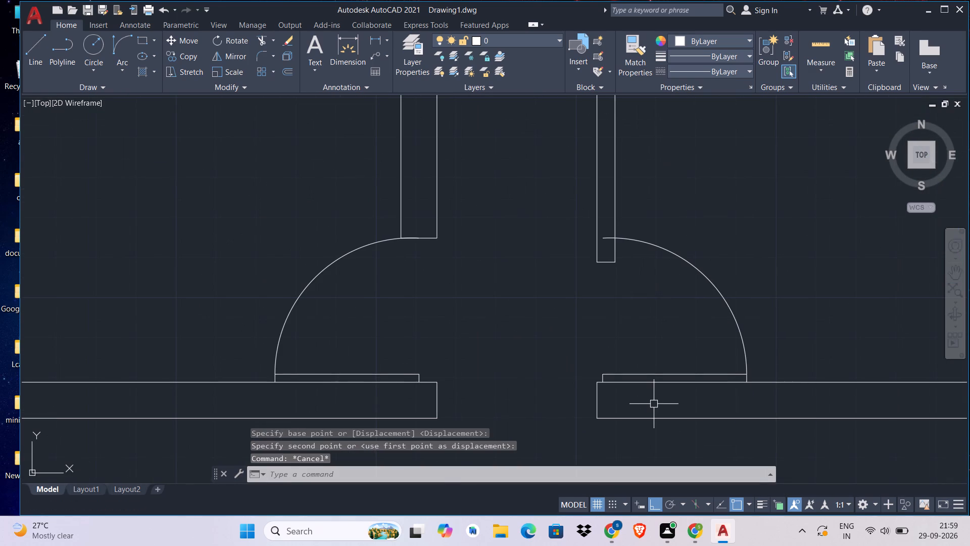
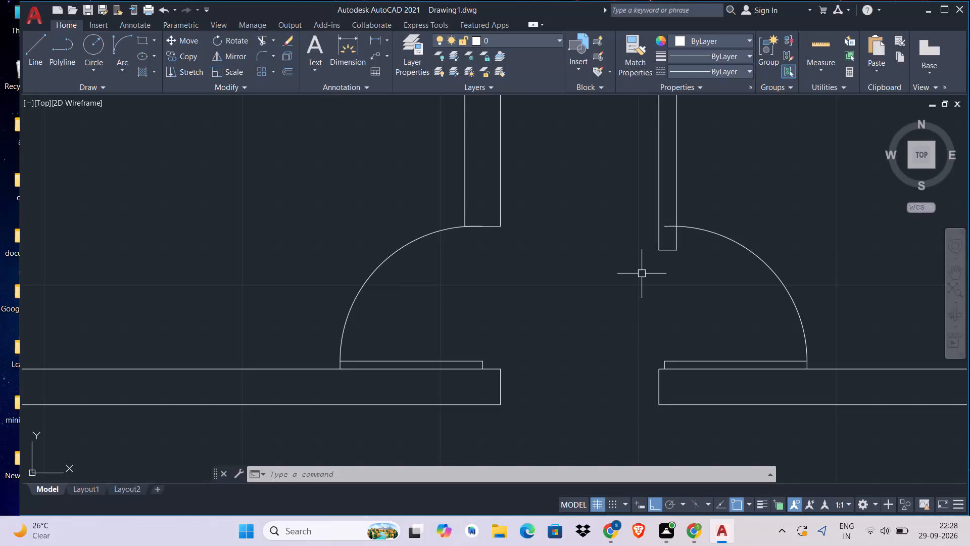
Look over the floor plan from the passage doors down to the staircase and front wall.
scroll(603, 545, down, 3)
scroll(696, 351, down, 4)
middle_drag(696, 351, 718, 234)
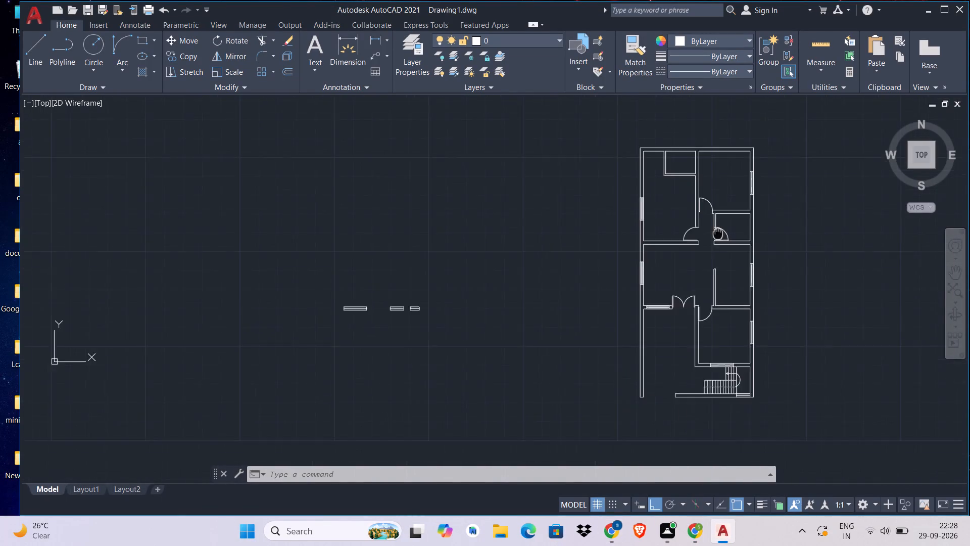
middle_drag(718, 234, 711, 172)
scroll(708, 154, up, 3)
middle_drag(717, 308, 639, 23)
middle_drag(612, 401, 584, 174)
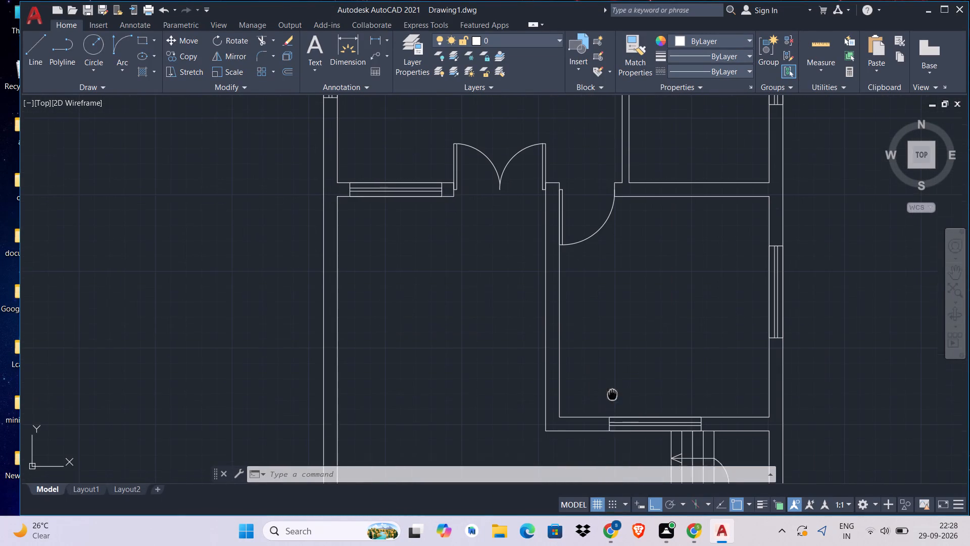
middle_drag(584, 174, 576, 139)
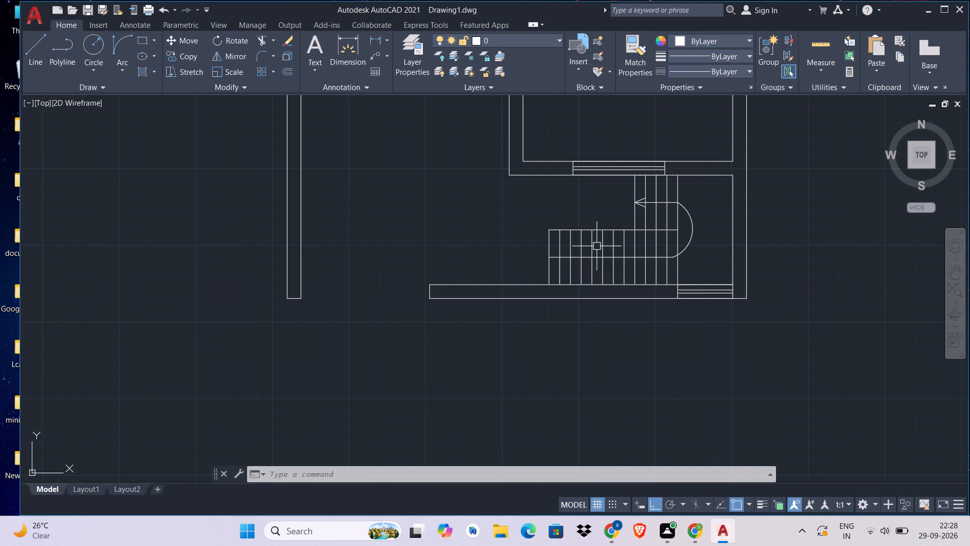
key(Escape)
Scale down the small right-hand room's door about its lower hinge corner until its arc meets the wall end above.
scroll(555, 170, down, 4)
middle_drag(555, 170, 626, 392)
scroll(619, 350, up, 3)
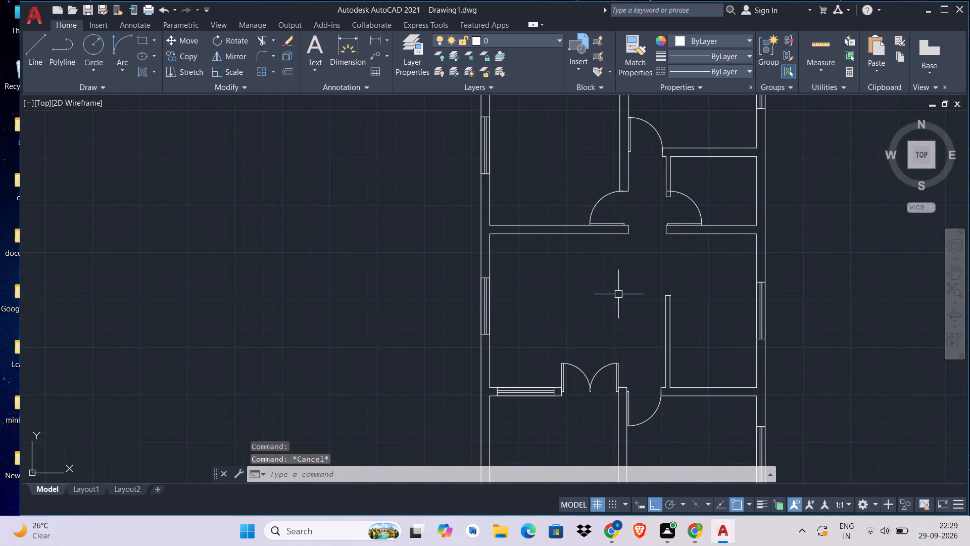
scroll(622, 222, up, 1)
middle_drag(622, 222, 641, 397)
scroll(737, 350, up, 2)
middle_drag(684, 193, 568, 2)
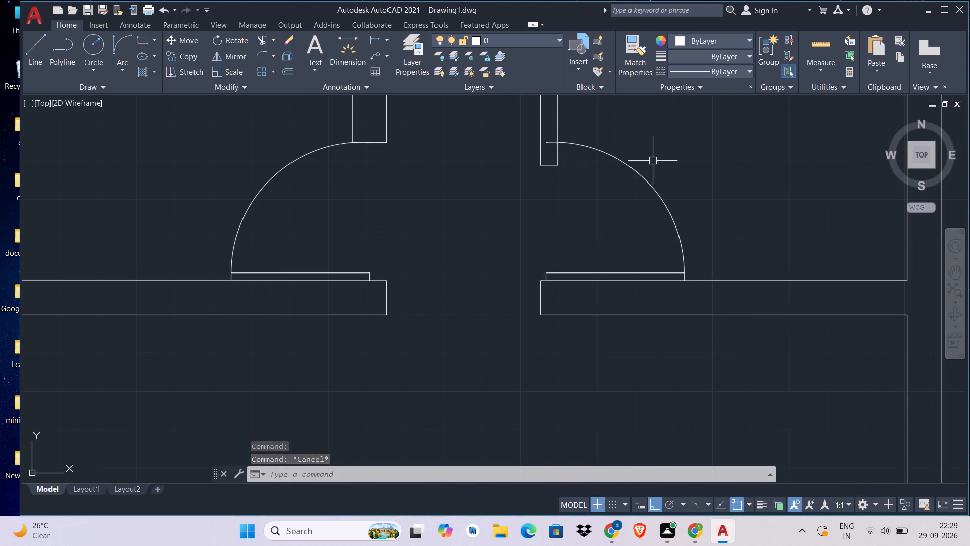
drag(676, 158, 675, 165)
click(627, 263)
scroll(642, 266, up, 2)
middle_drag(642, 267, 681, 218)
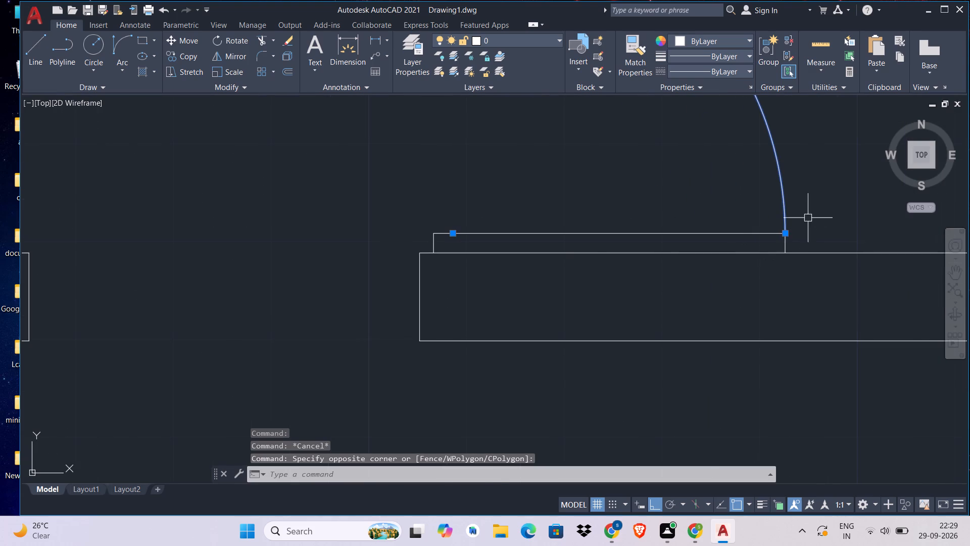
click(808, 208)
click(416, 241)
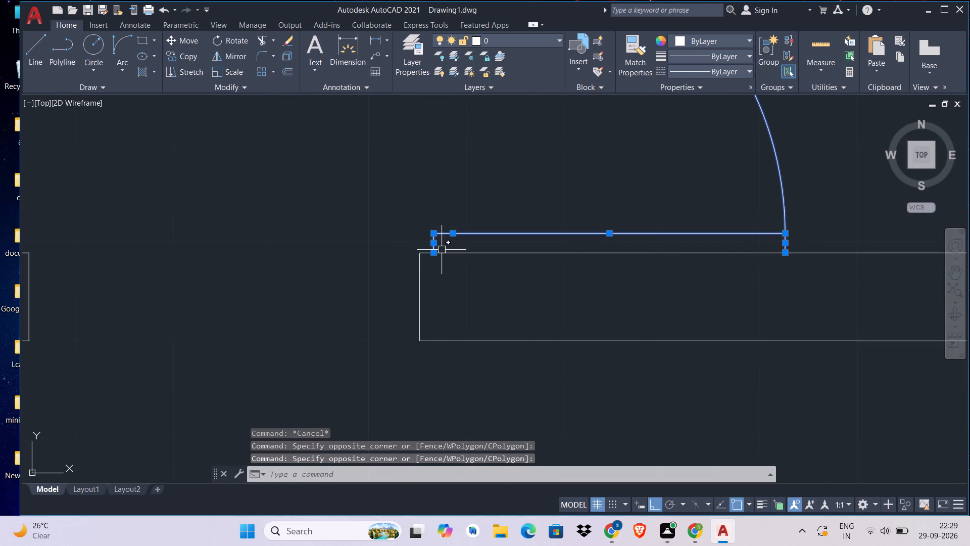
text(SC)
key(space)
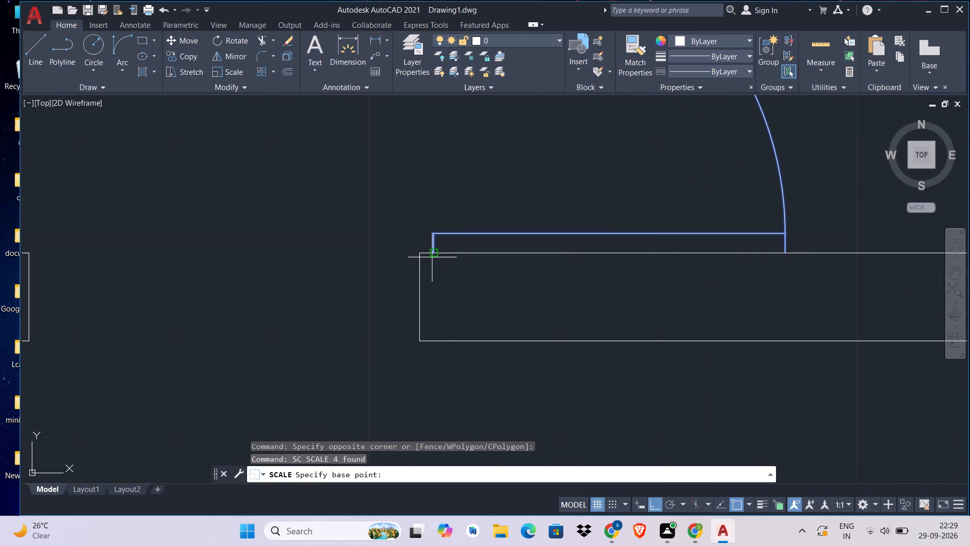
click(434, 256)
scroll(435, 256, down, 1)
middle_drag(435, 256, 482, 347)
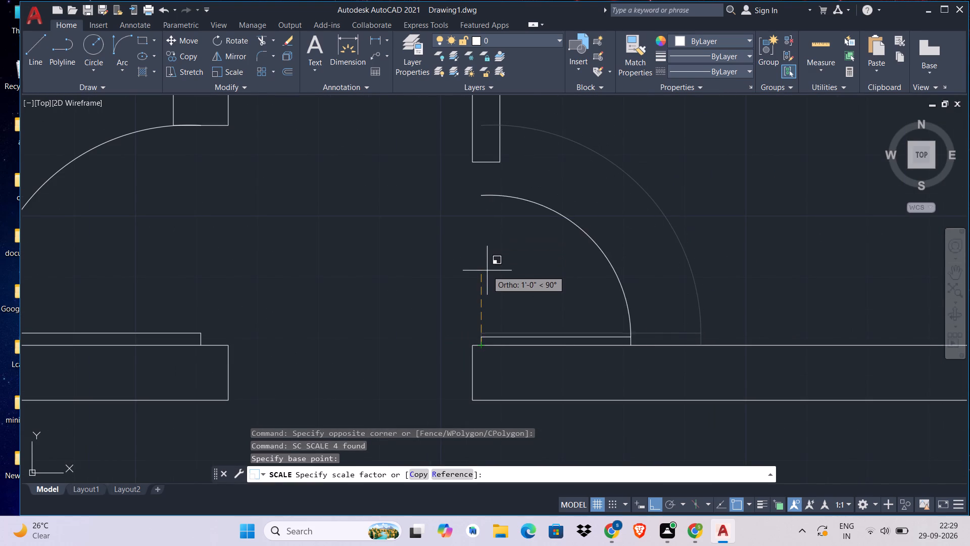
click(490, 254)
middle_drag(559, 278, 598, 270)
key(Escape)
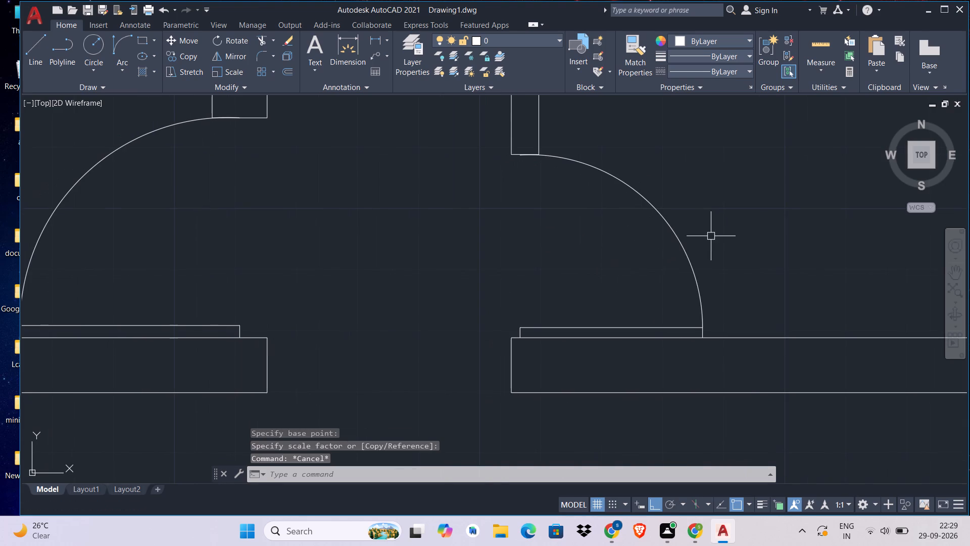
Copy the scaled-down door to the upper-left bathroom, with its lower hinge corner at mid-thickness of the partition beside the bathroom's inner lower-left corner.
click(711, 236)
scroll(478, 328, up, 1)
scroll(478, 328, down, 2)
scroll(478, 330, up, 2)
click(490, 332)
scroll(503, 335, down, 1)
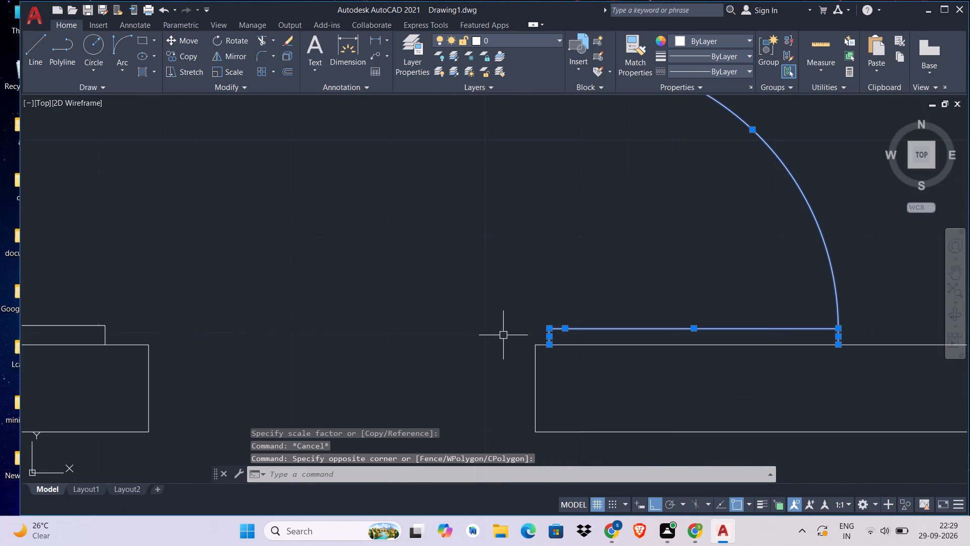
middle_drag(503, 335, 503, 310)
key(c)
text(O)
key(space)
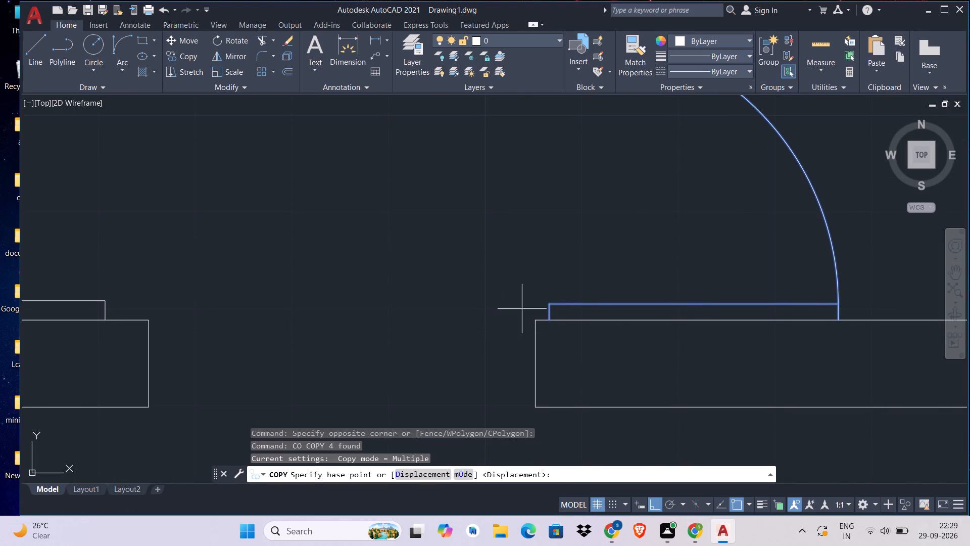
click(547, 318)
scroll(548, 320, down, 4)
middle_drag(514, 250, 594, 399)
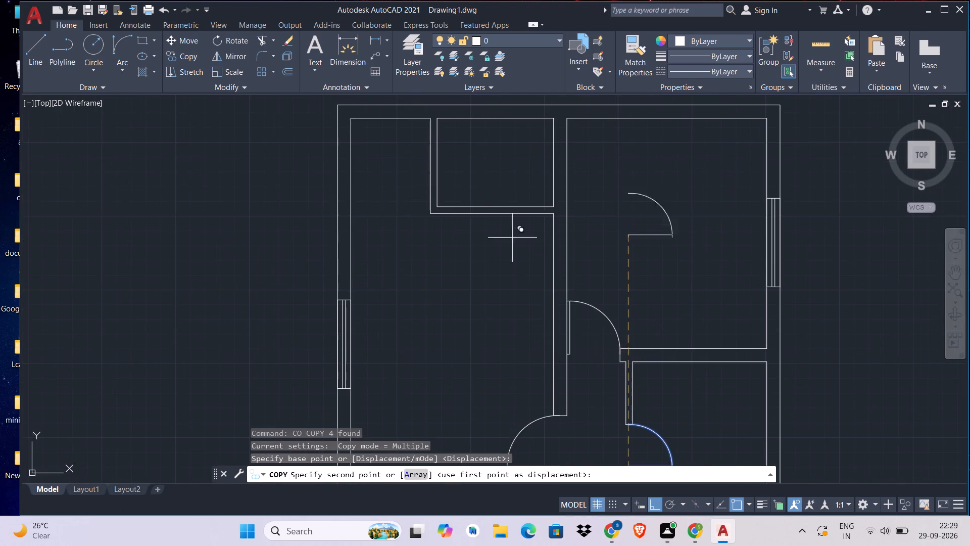
middle_drag(485, 203, 570, 305)
key(ctrl+l)
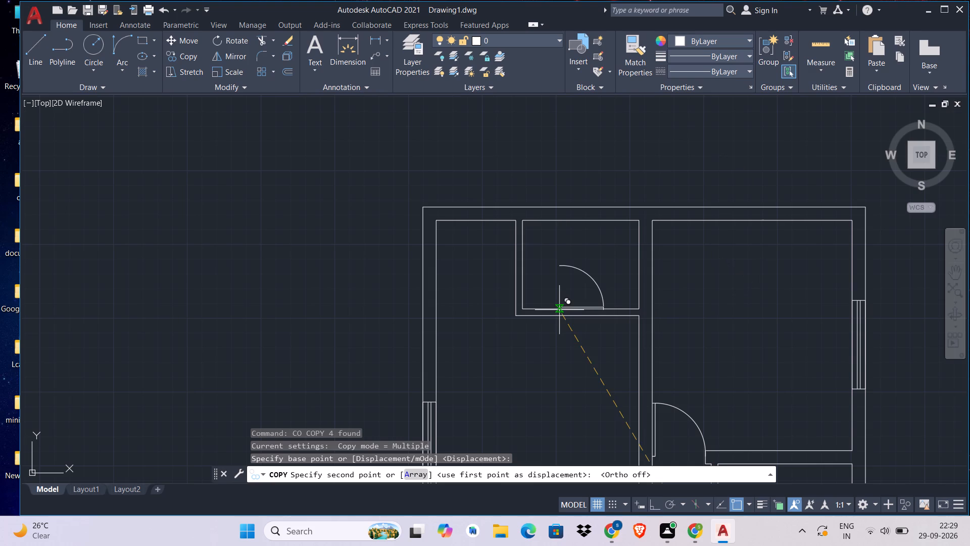
scroll(441, 203, up, 3)
middle_drag(496, 328, 455, 204)
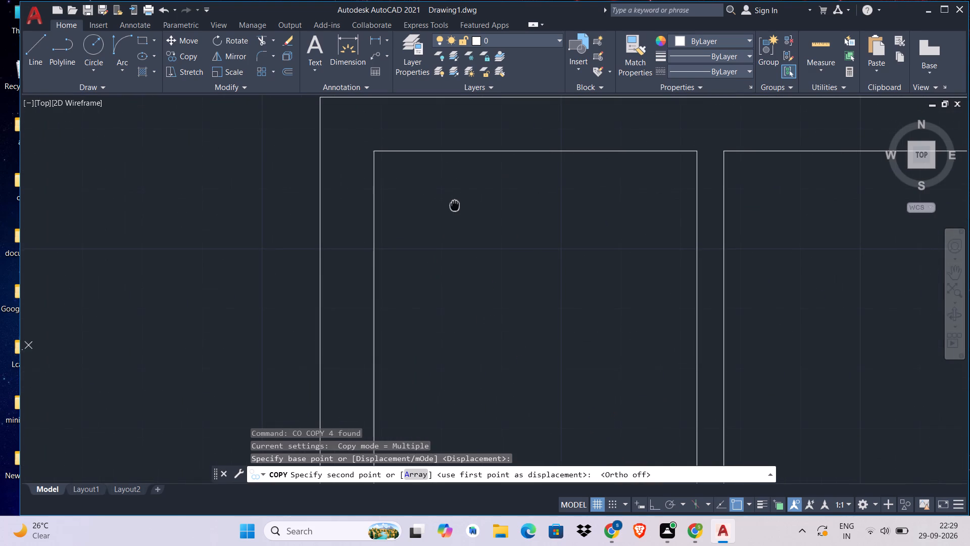
scroll(533, 271, down, 1)
middle_drag(533, 272, 533, 259)
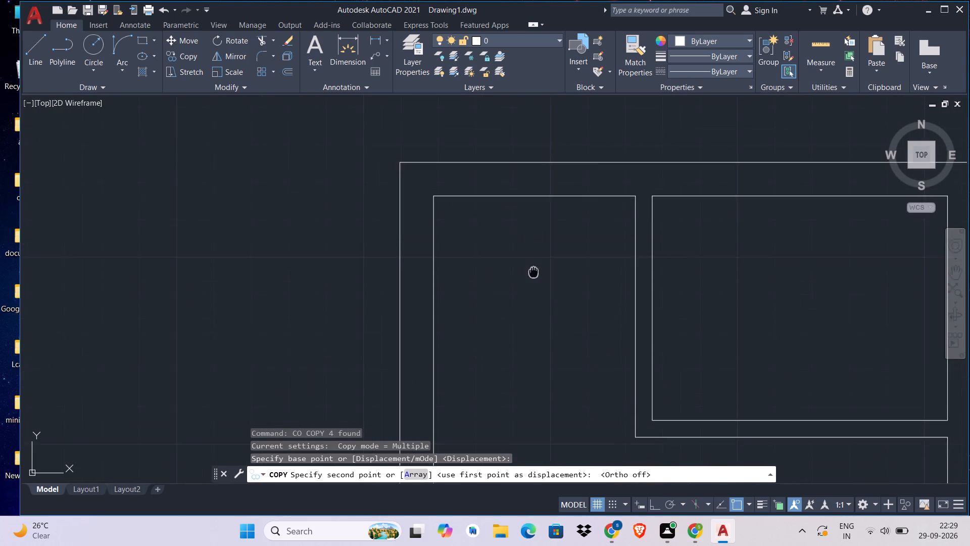
middle_drag(533, 259, 489, 100)
scroll(618, 226, up, 3)
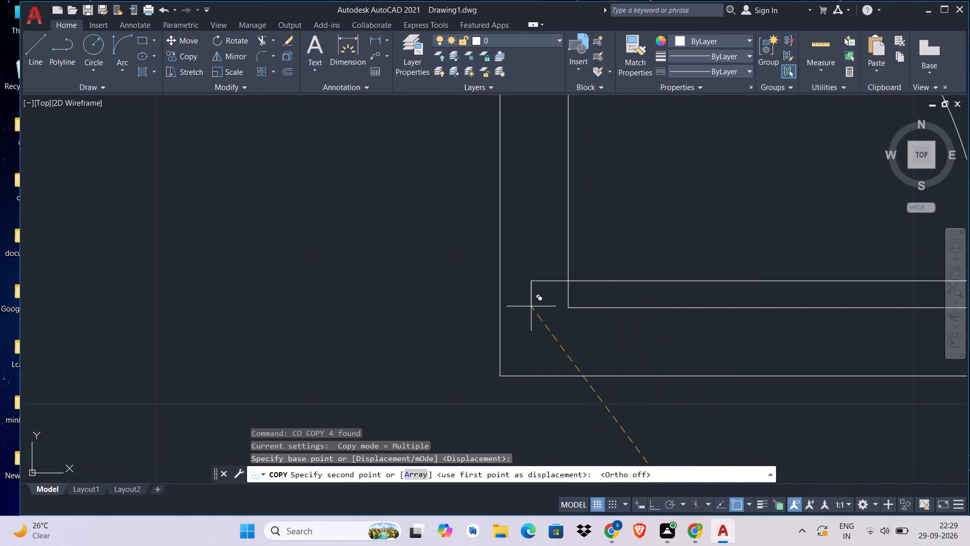
middle_drag(529, 309, 480, 289)
scroll(483, 289, down, 2)
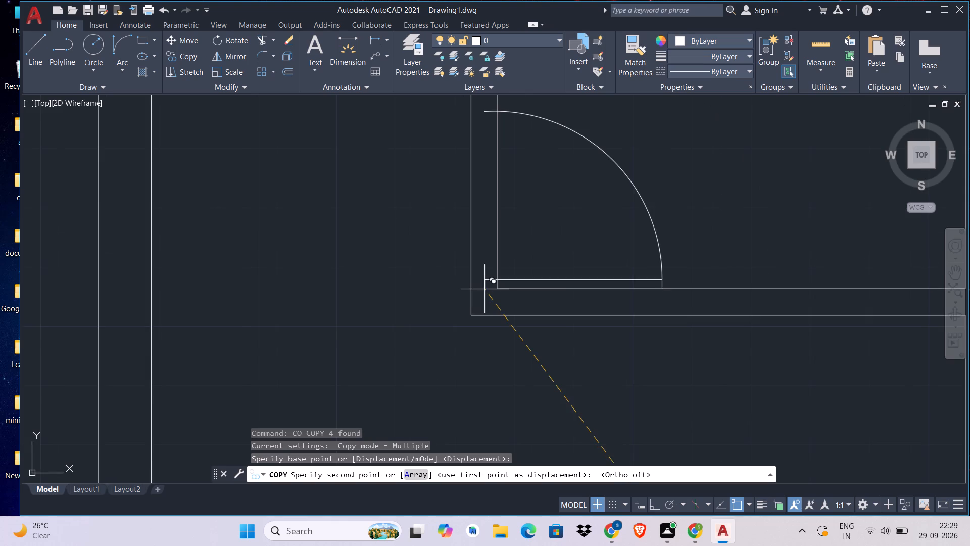
scroll(486, 288, up, 1)
scroll(486, 288, down, 1)
scroll(484, 289, up, 4)
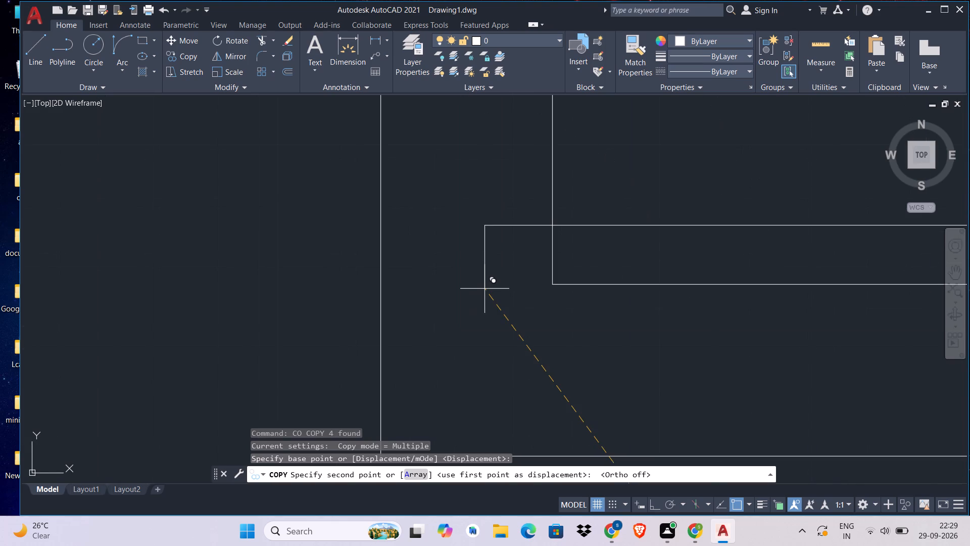
click(467, 283)
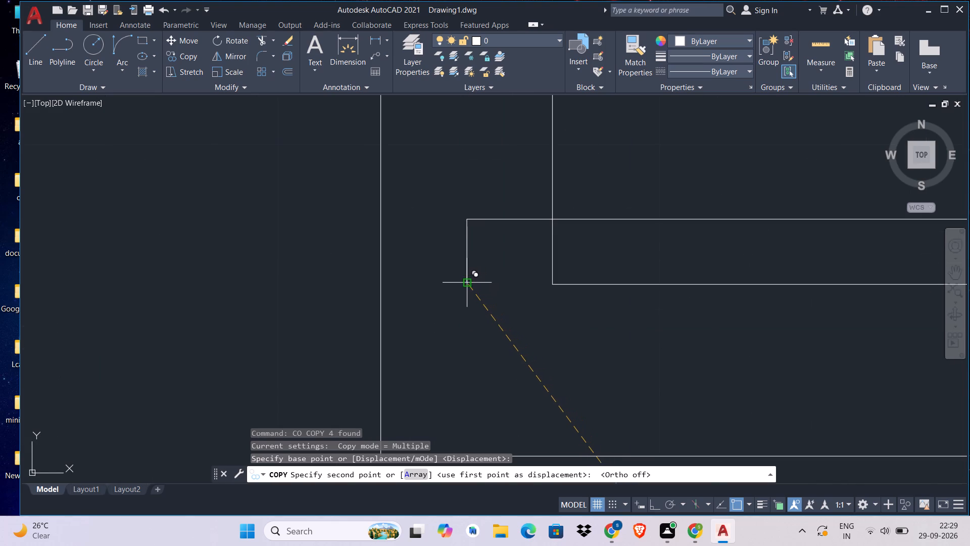
key(Escape)
Draw a horizontal line across the bathroom's left partition from the room's inner lower-left corner to the wall's outer face.
scroll(546, 302, up, 1)
middle_drag(548, 302, 620, 307)
text(L)
key(space)
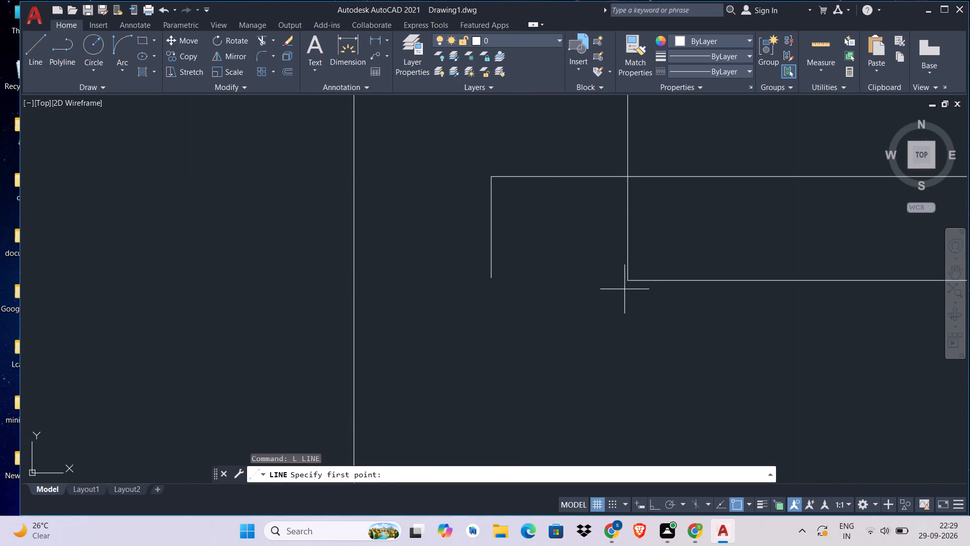
click(627, 283)
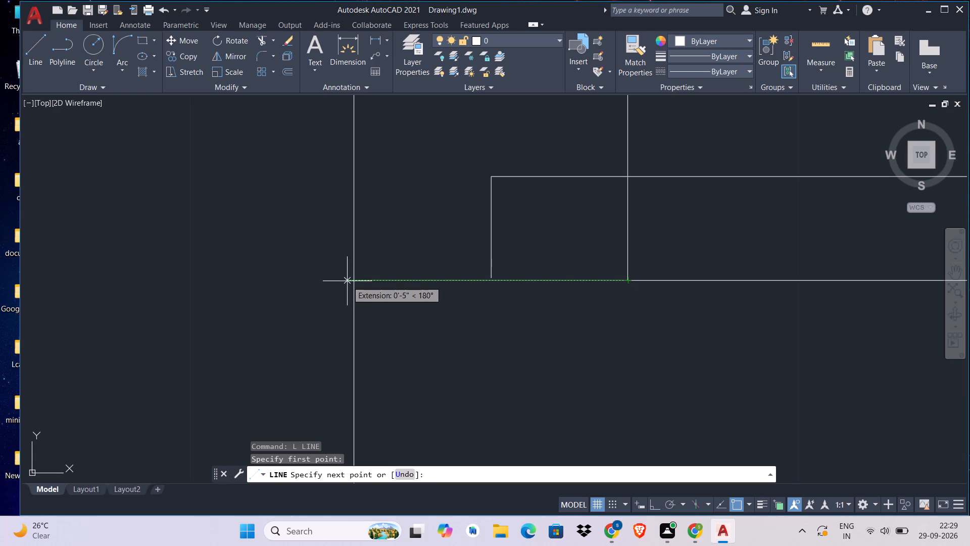
key(ctrl+semicolon)
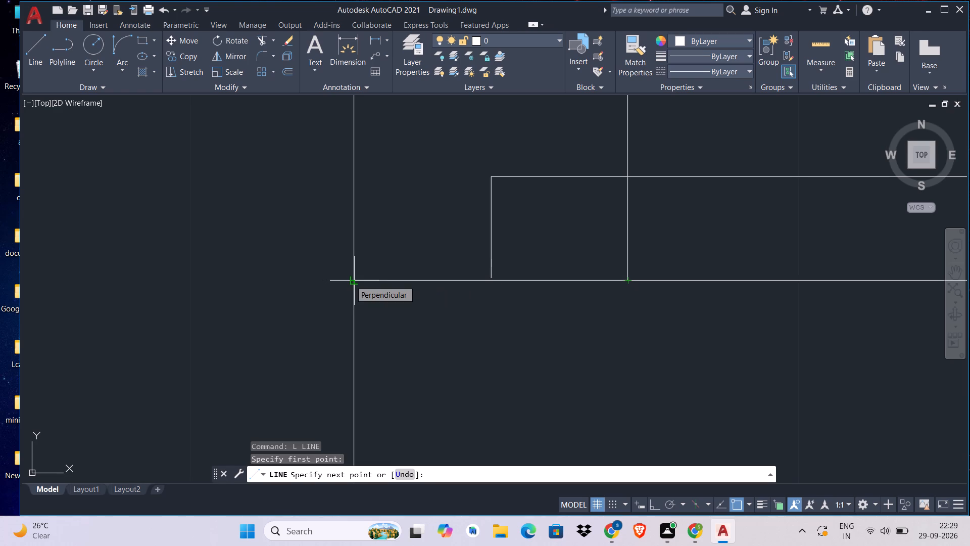
key(ctrl+l)
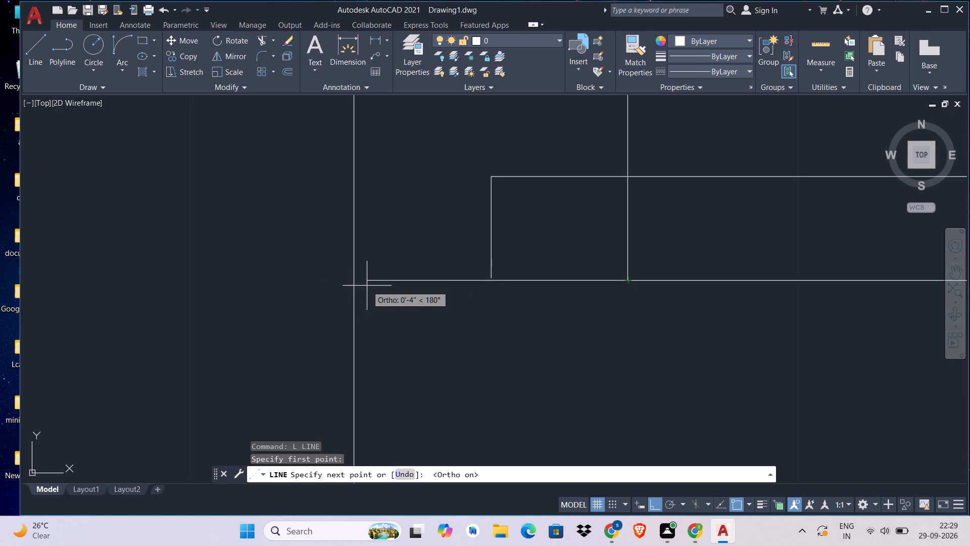
click(352, 280)
key(Escape)
Draw a horizontal line across the same partition where the door arc crosses its inner face.
scroll(459, 356, down, 4)
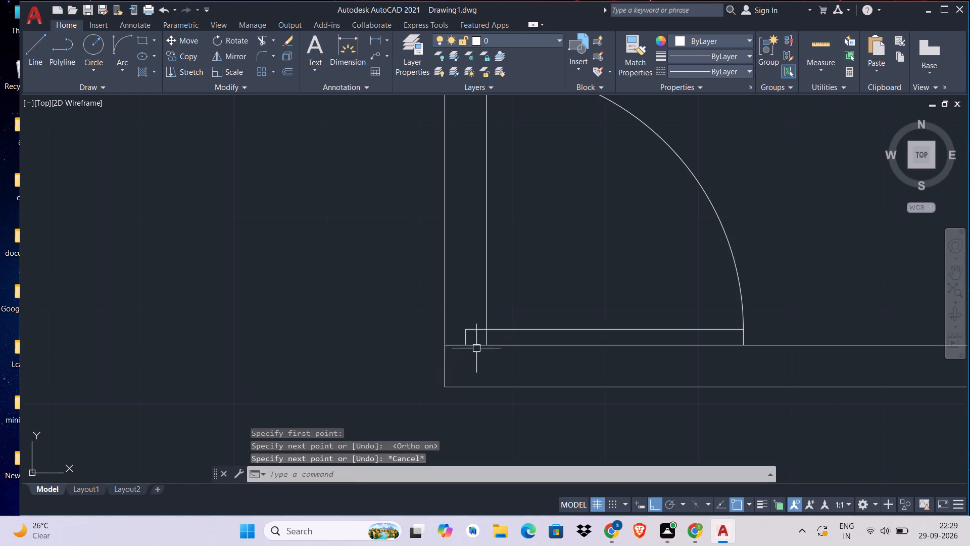
middle_drag(447, 200, 529, 499)
scroll(557, 413, up, 4)
middle_drag(564, 415, 538, 463)
key(l)
key(space)
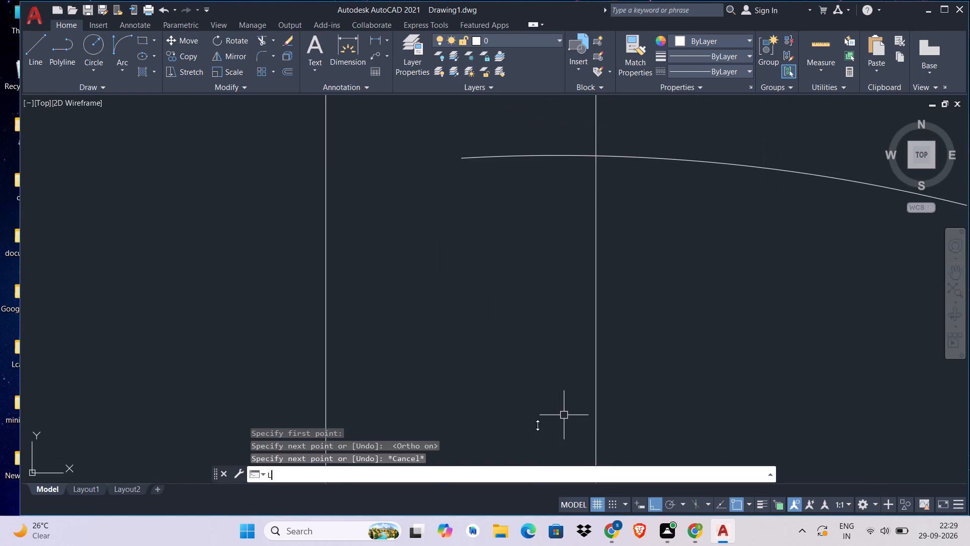
click(595, 156)
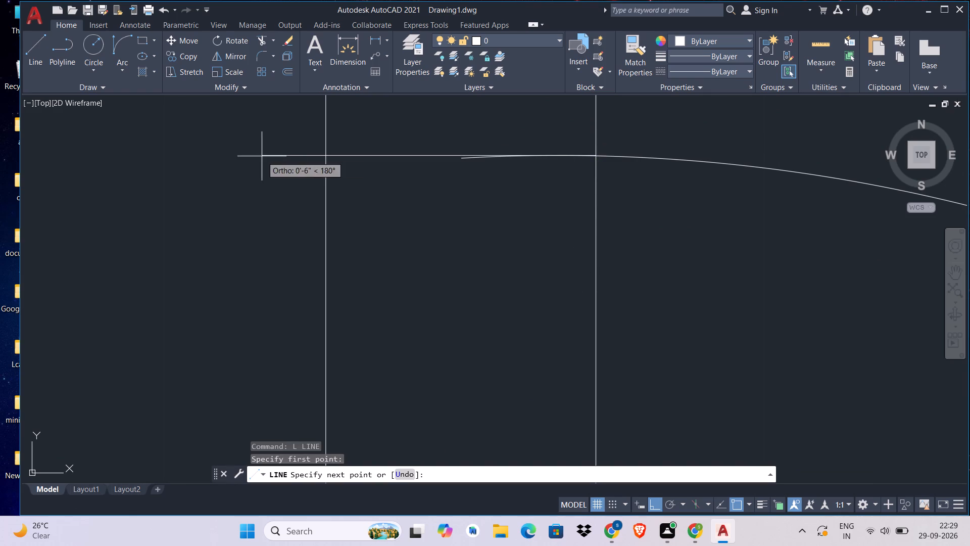
click(324, 159)
key(Escape)
Trim both faces of the bathroom's left partition between the two cross lines to open the doorway.
scroll(384, 283, down, 3)
middle_drag(384, 283, 511, 221)
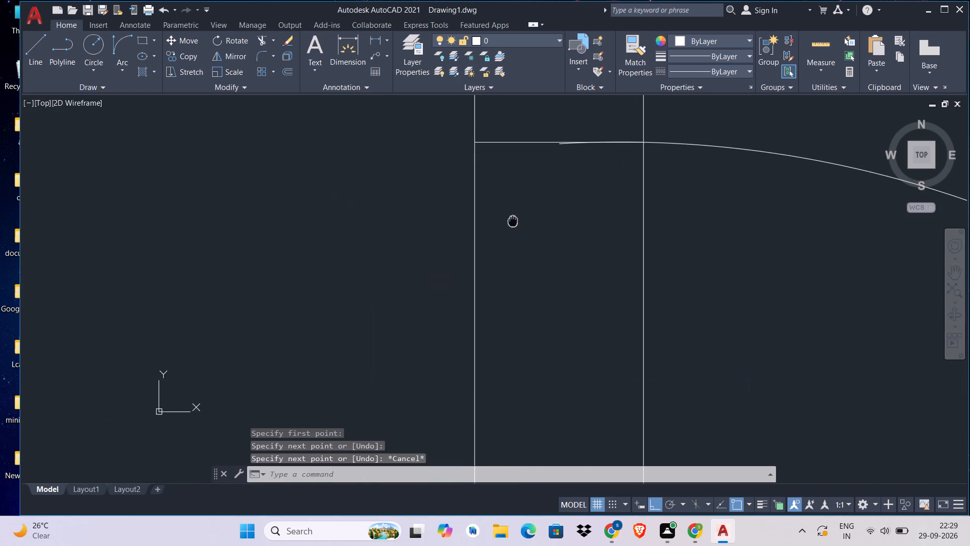
scroll(513, 223, down, 3)
middle_drag(570, 283, 550, 196)
text(TR)
key(space)
drag(576, 225, 568, 225)
click(312, 240)
Trim the leftover vertical wall stub inside the hinge end of the bathroom's door leaf.
scroll(489, 283, down, 2)
middle_drag(489, 283, 493, 281)
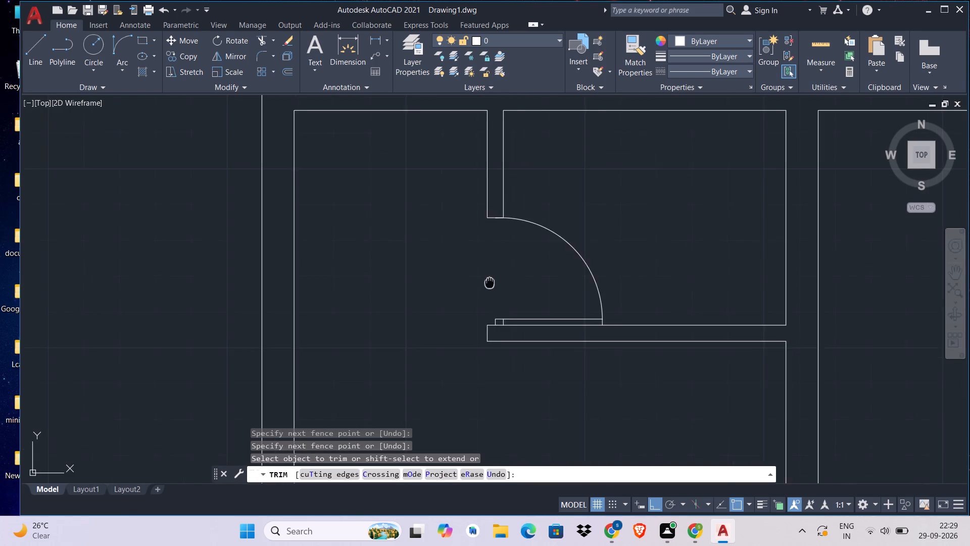
middle_drag(493, 281, 504, 269)
scroll(517, 320, up, 4)
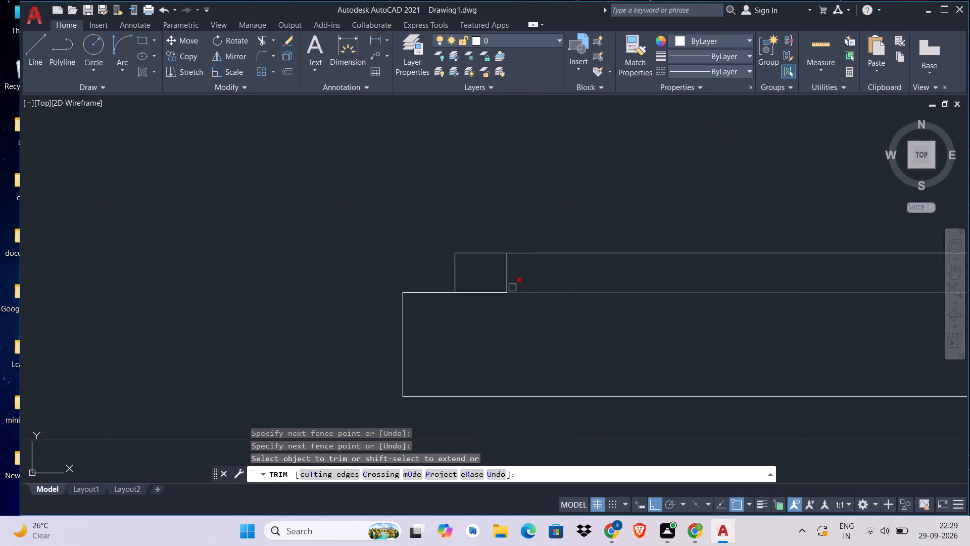
click(504, 274)
Review the doors and openings across the floor plan, from the upper bathroom down to the staircase.
scroll(512, 323, down, 4)
middle_drag(512, 324, 464, 292)
scroll(472, 325, down, 4)
middle_drag(550, 304, 483, 274)
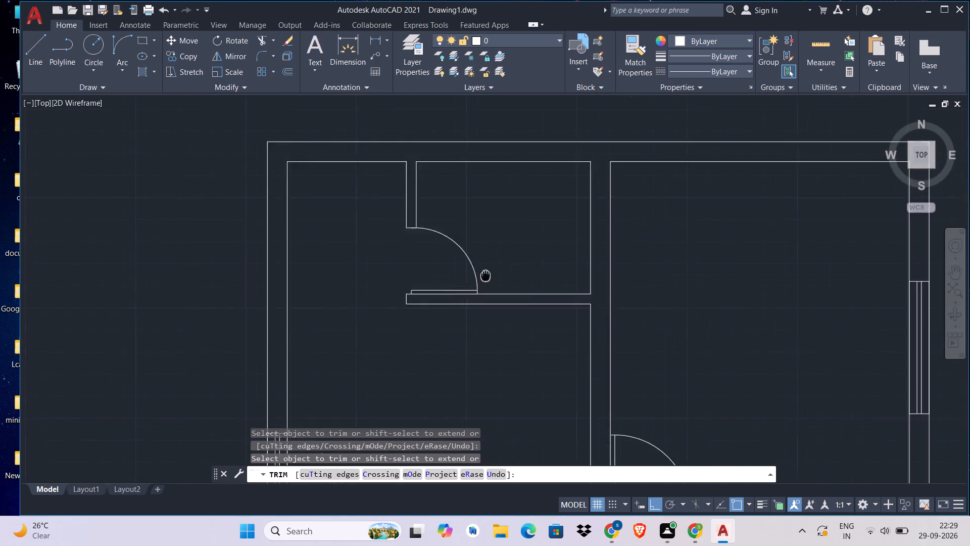
middle_drag(483, 274, 468, 169)
scroll(468, 168, down, 2)
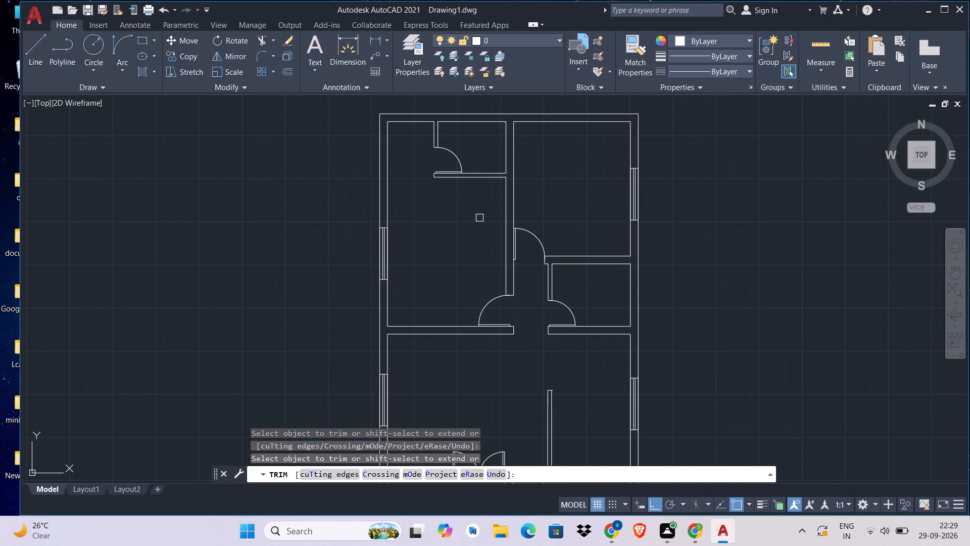
scroll(518, 244, down, 1)
middle_drag(518, 244, 650, 170)
middle_drag(630, 314, 630, 307)
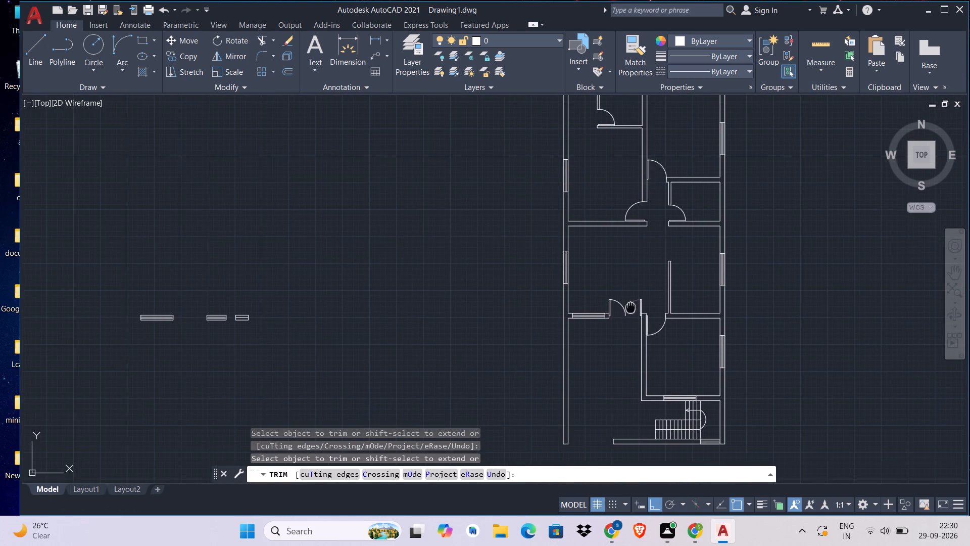
middle_drag(630, 307, 630, 252)
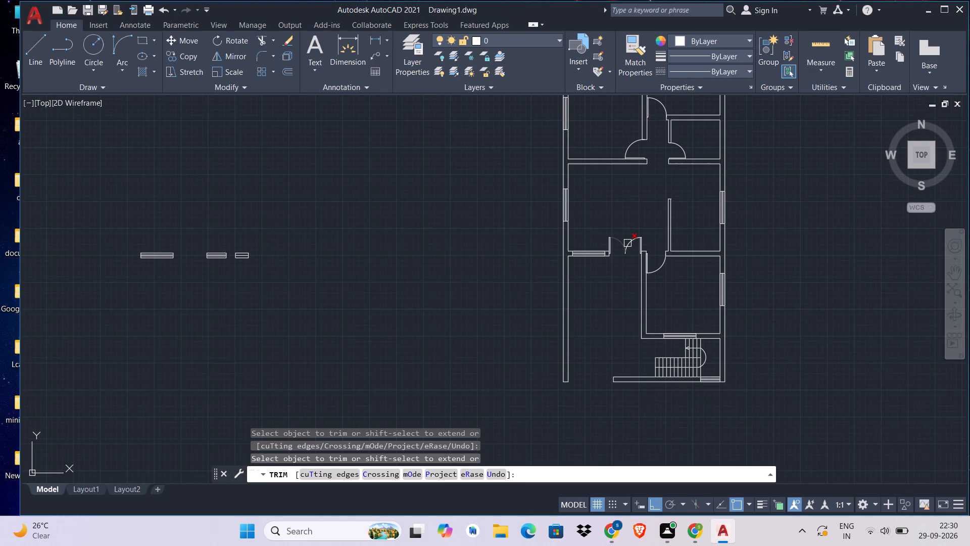
key(Escape)
key(Escape)
key(Escape)
scroll(627, 256, down, 1)
middle_drag(622, 309, 635, 231)
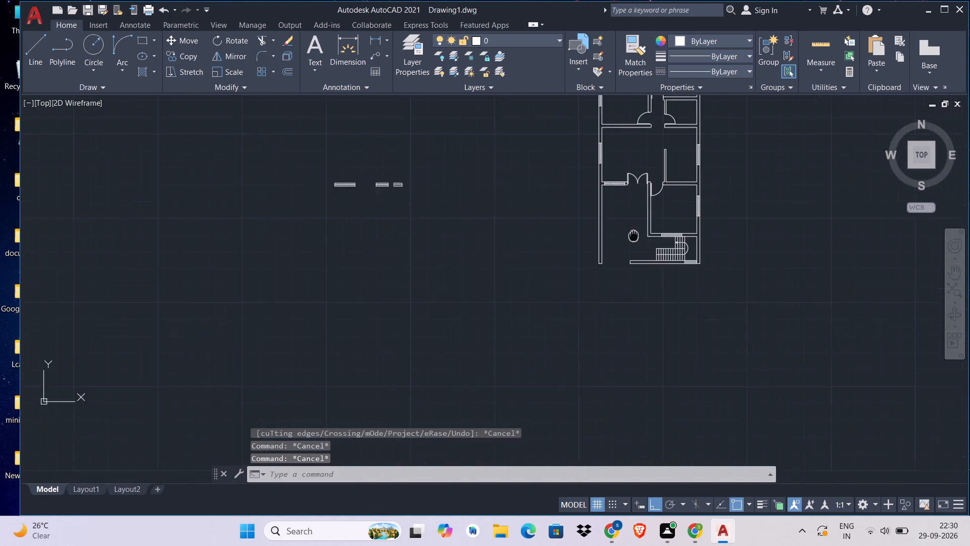
Look through DesignCenter's Sample folder, including Mechanical Sample, for usable furniture blocks and close it.
middle_drag(635, 231, 635, 220)
scroll(635, 220, up, 2)
scroll(637, 268, up, 2)
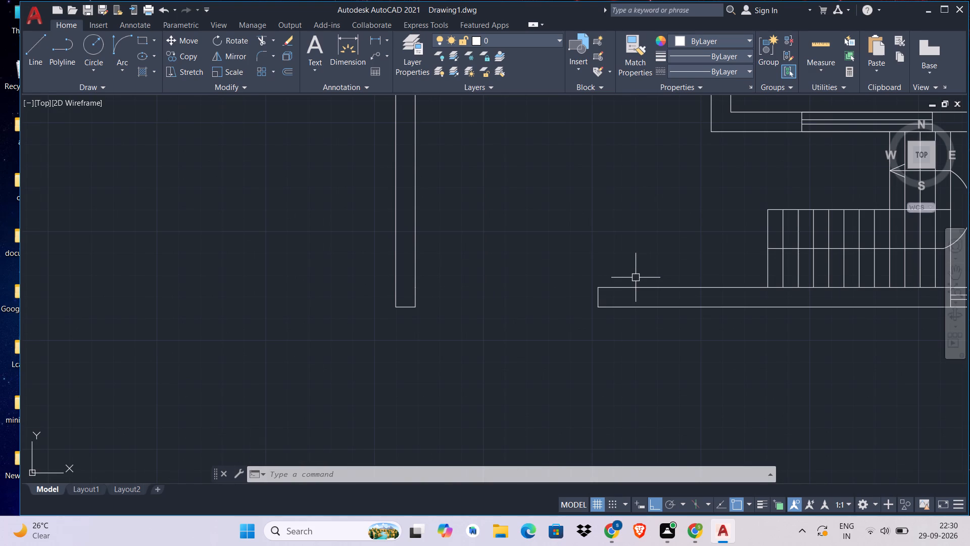
key(ctrl+2)
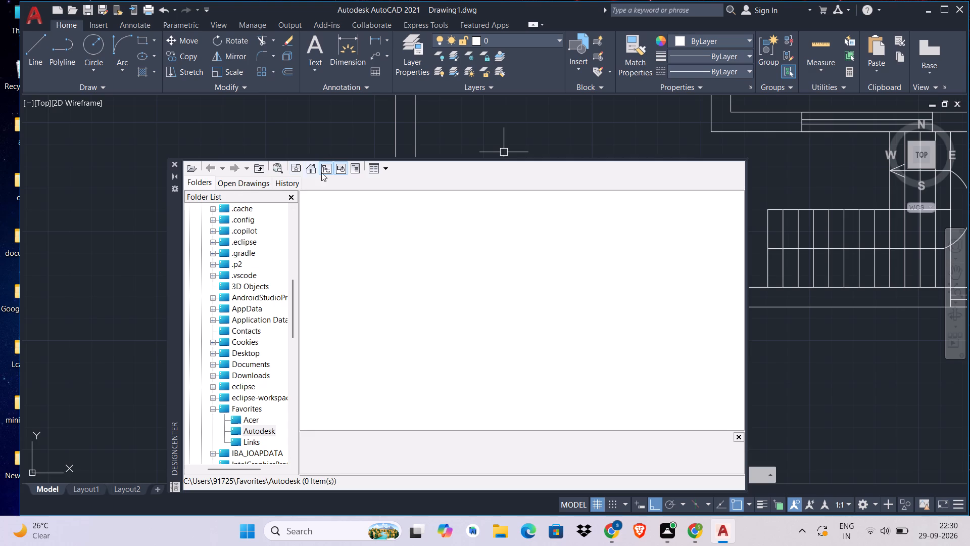
click(312, 169)
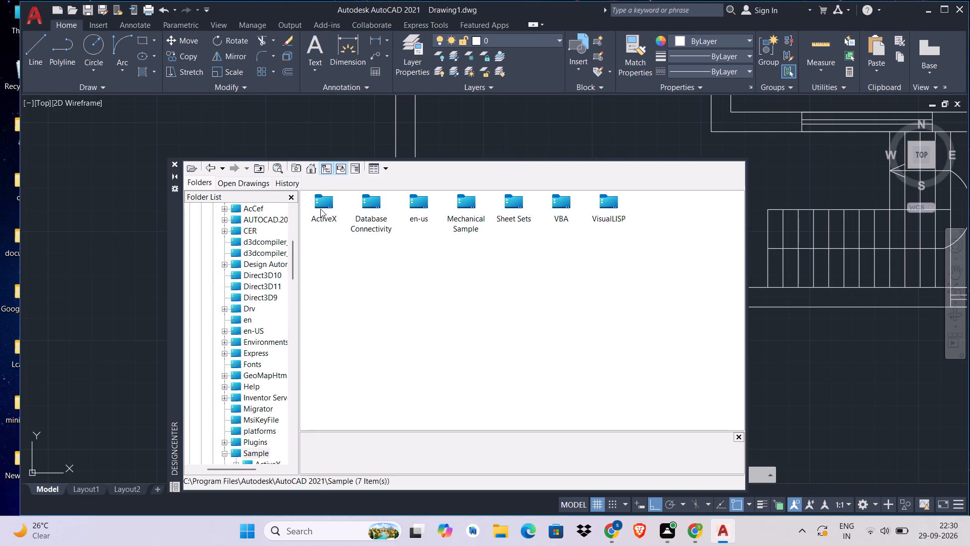
drag(461, 208, 465, 207)
click(465, 207)
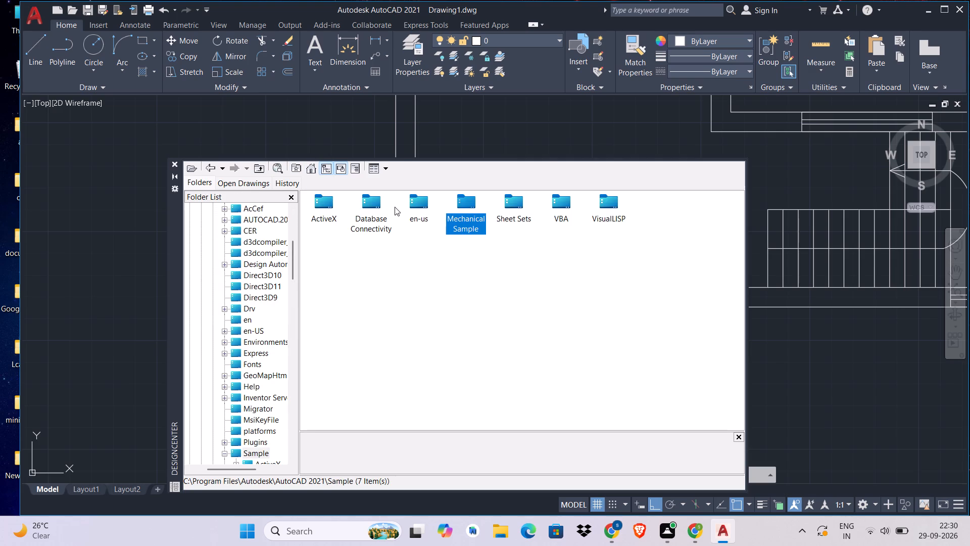
double_click(473, 201)
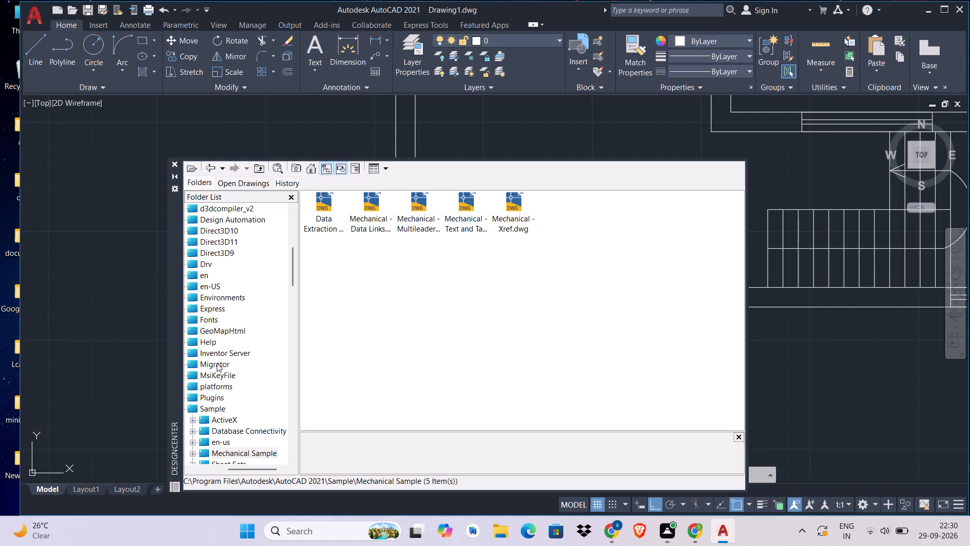
scroll(216, 287, down, 3)
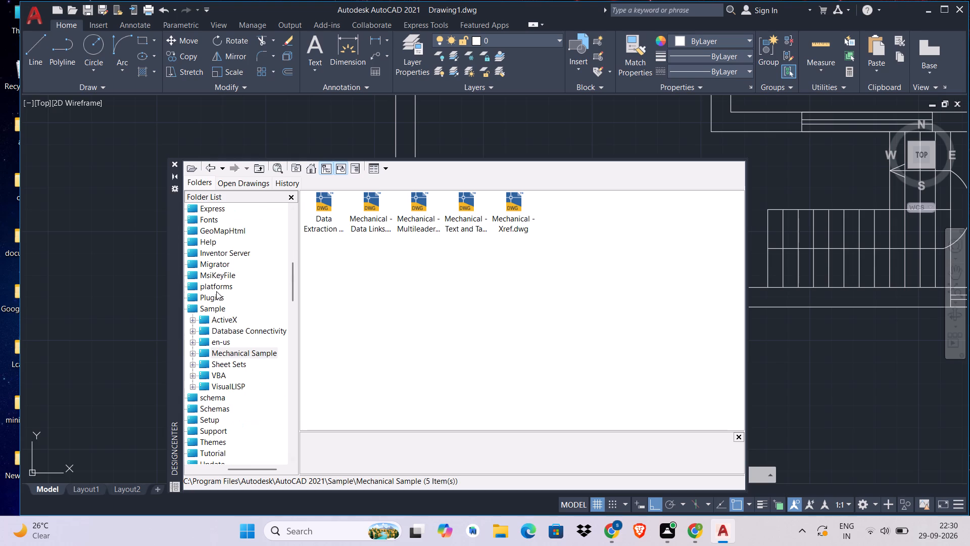
scroll(225, 308, down, 5)
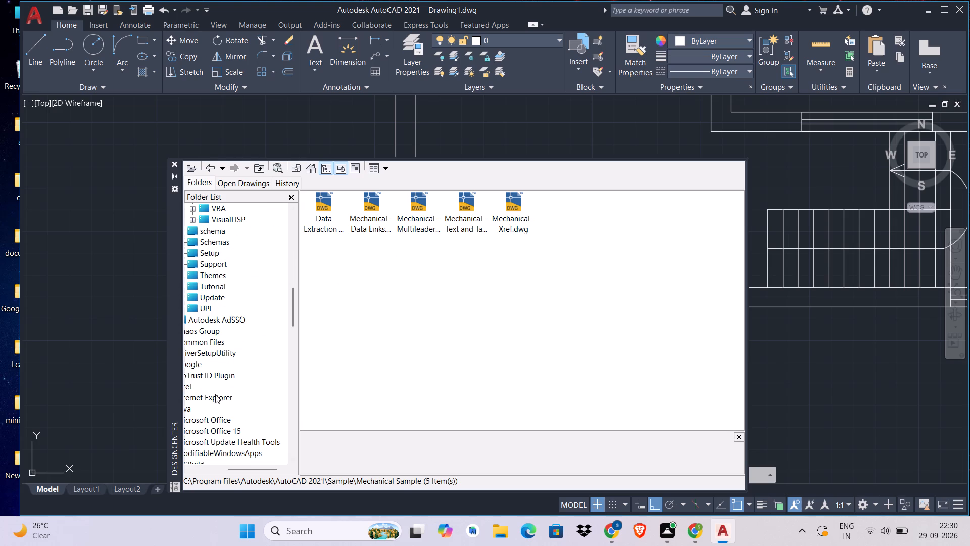
click(180, 162)
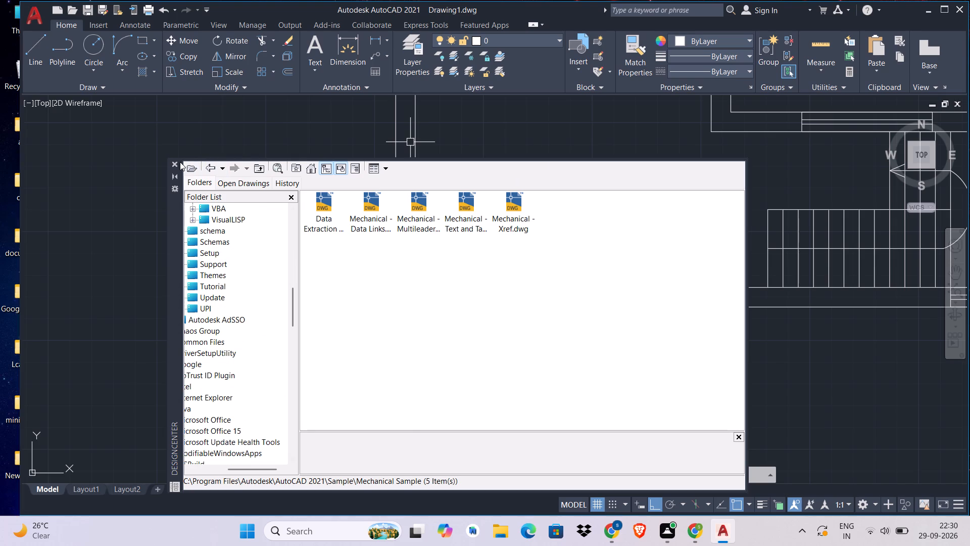
click(180, 165)
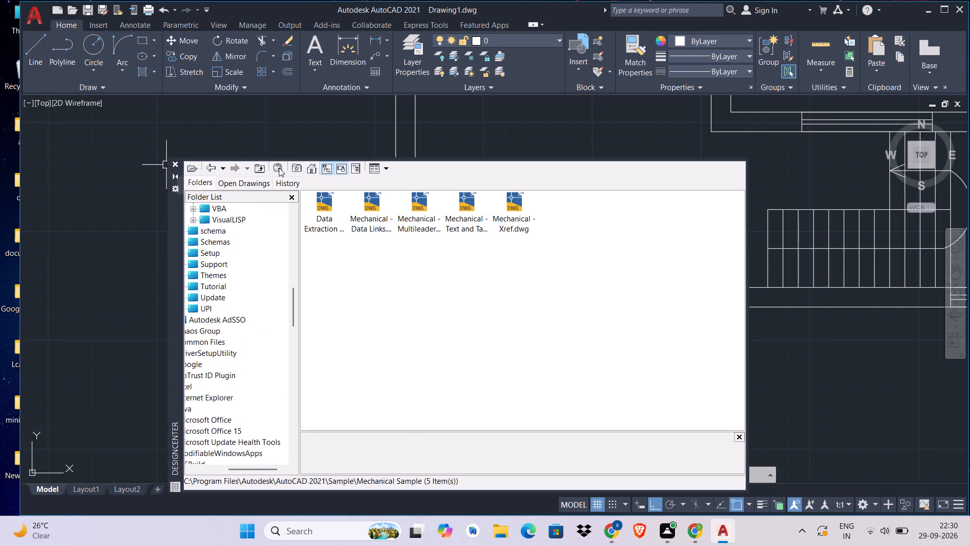
click(177, 162)
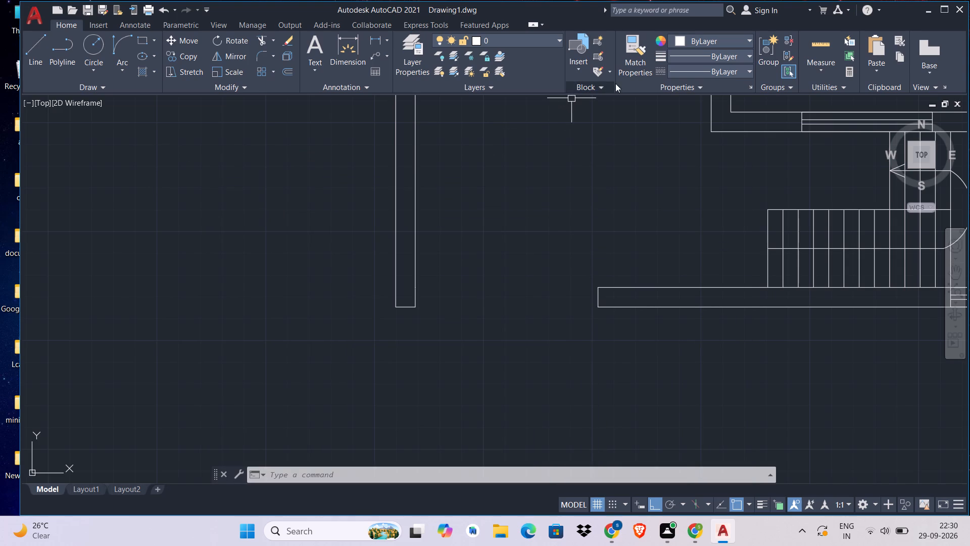
Place the cushioned three-seat sofa block A$C1BE21… from the 01-04-cad-blocks-net-sofas.dwg library in the open space beside the staircase.
click(566, 70)
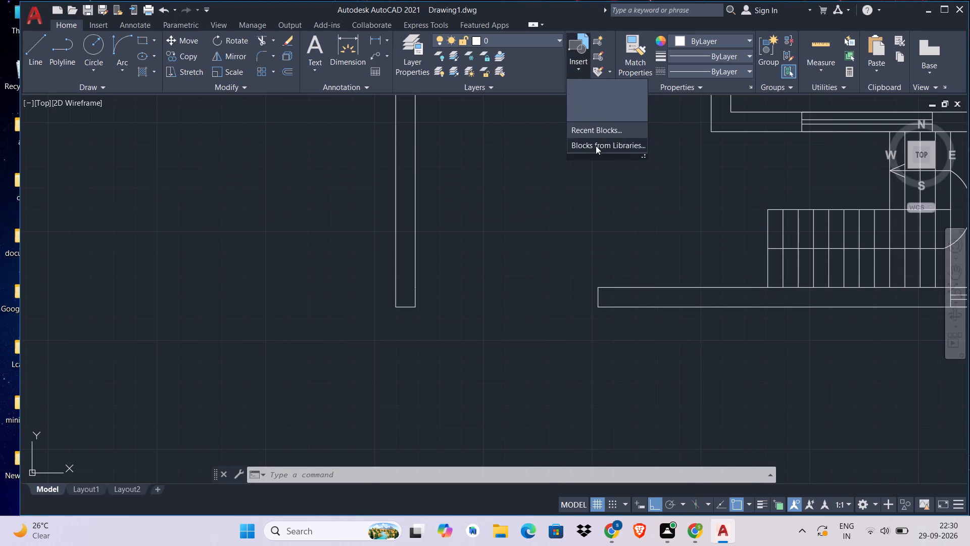
click(598, 145)
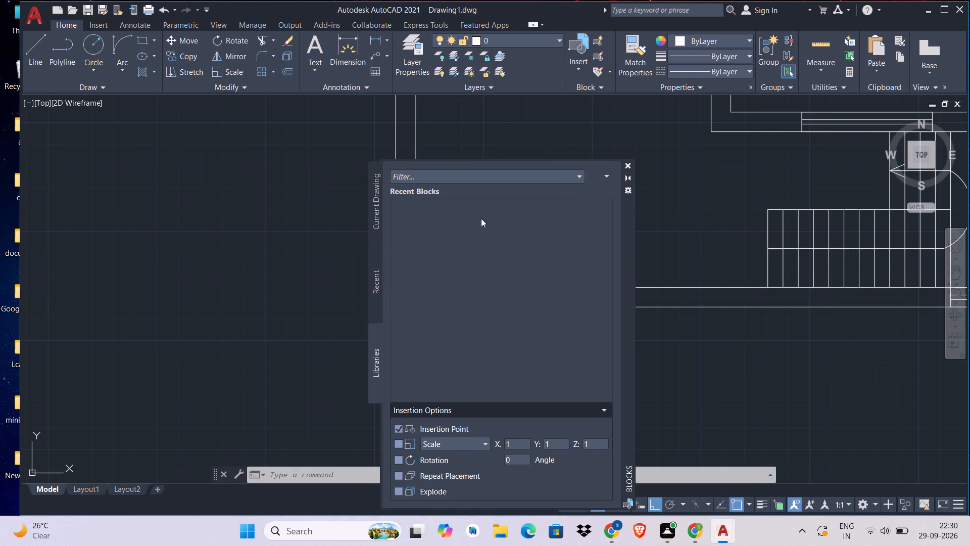
scroll(468, 268, down, 1)
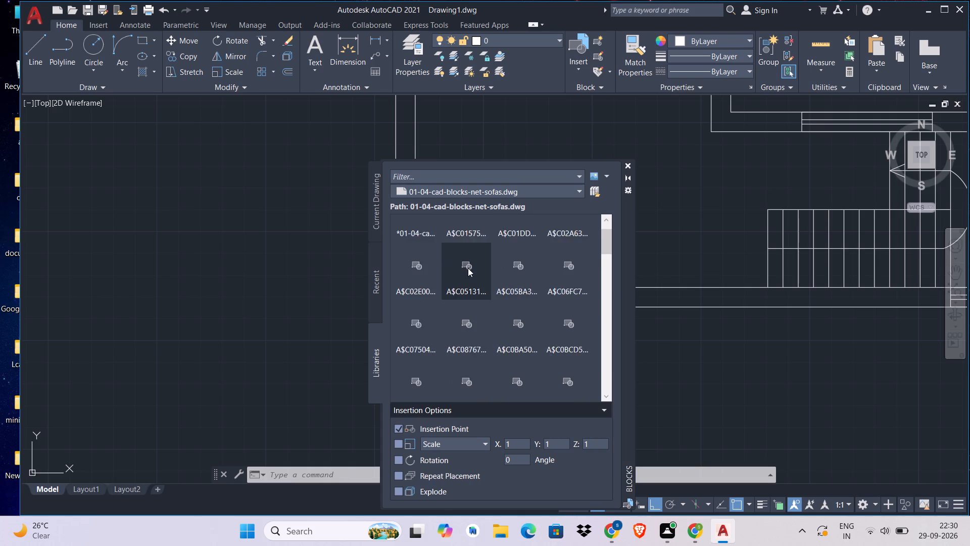
scroll(468, 268, down, 1)
scroll(468, 268, up, 4)
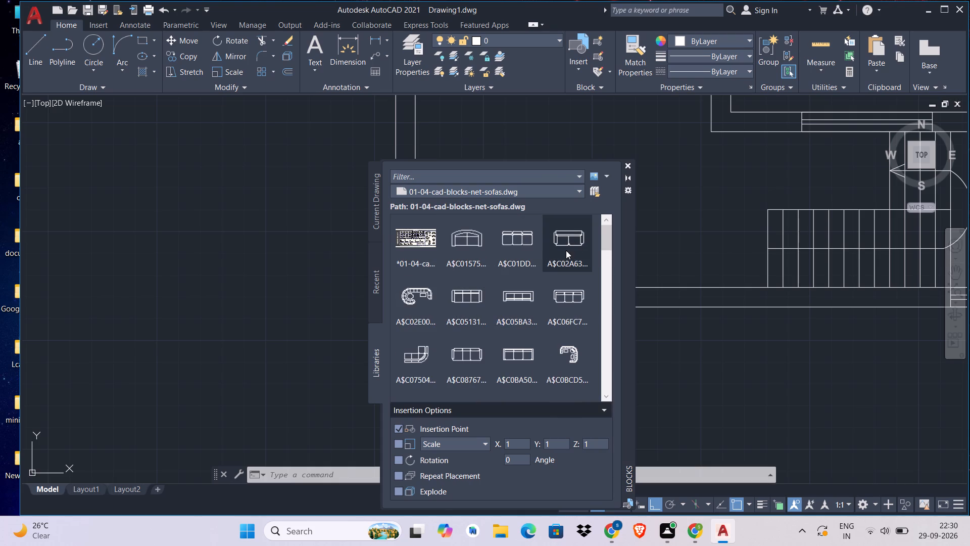
scroll(483, 248, down, 2)
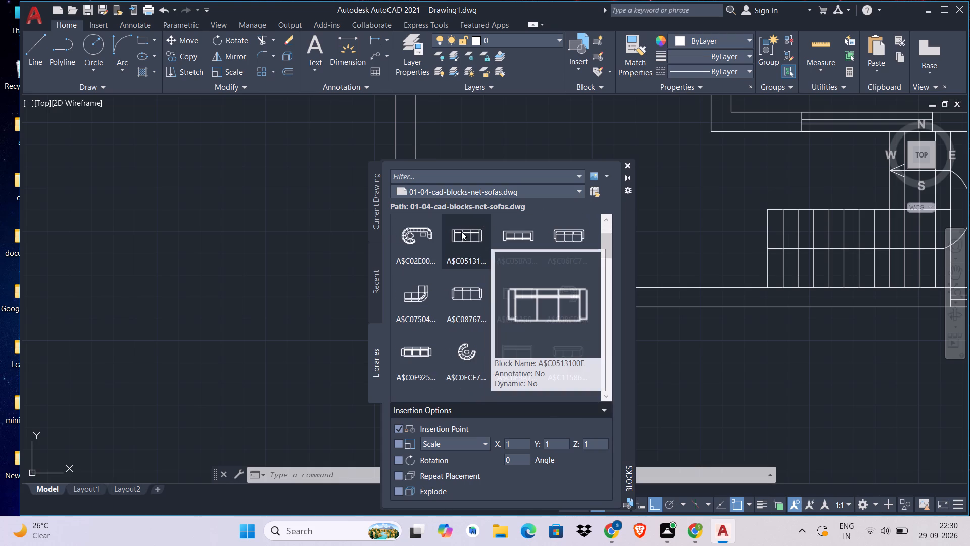
scroll(525, 255, up, 1)
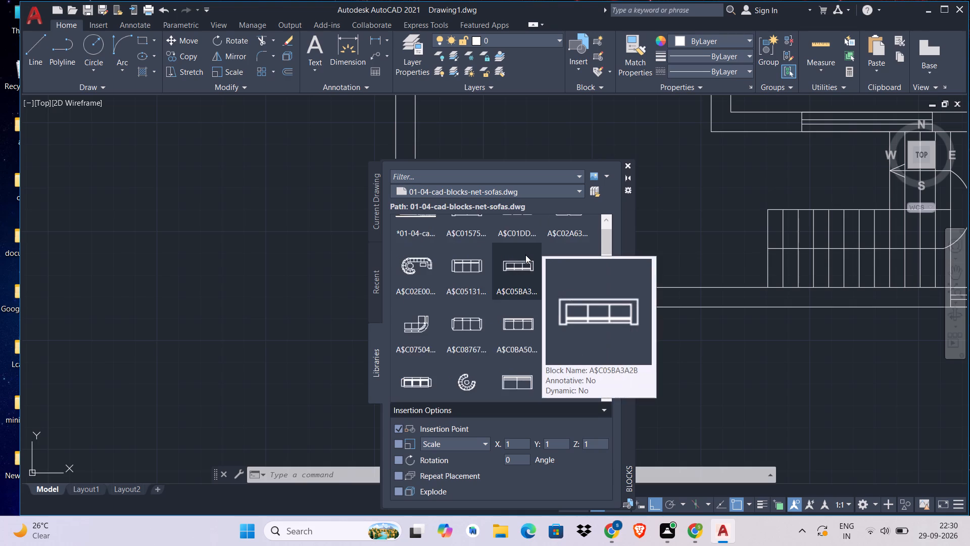
scroll(525, 255, up, 1)
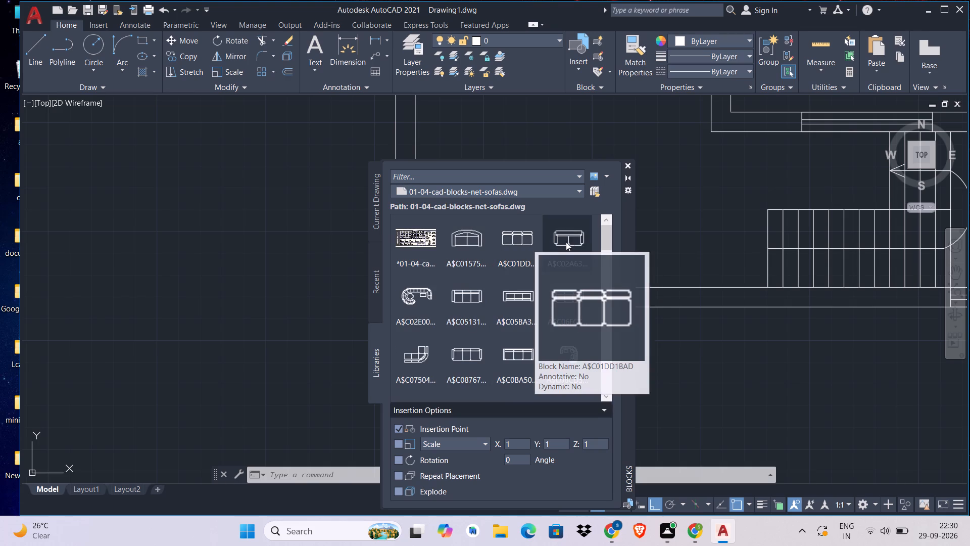
scroll(552, 249, down, 2)
scroll(495, 298, down, 1)
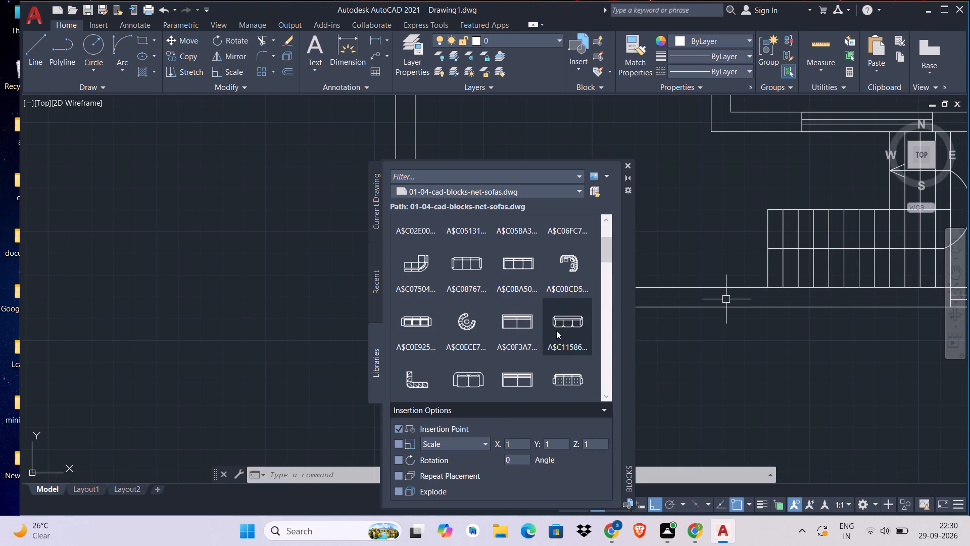
drag(564, 389, 660, 315)
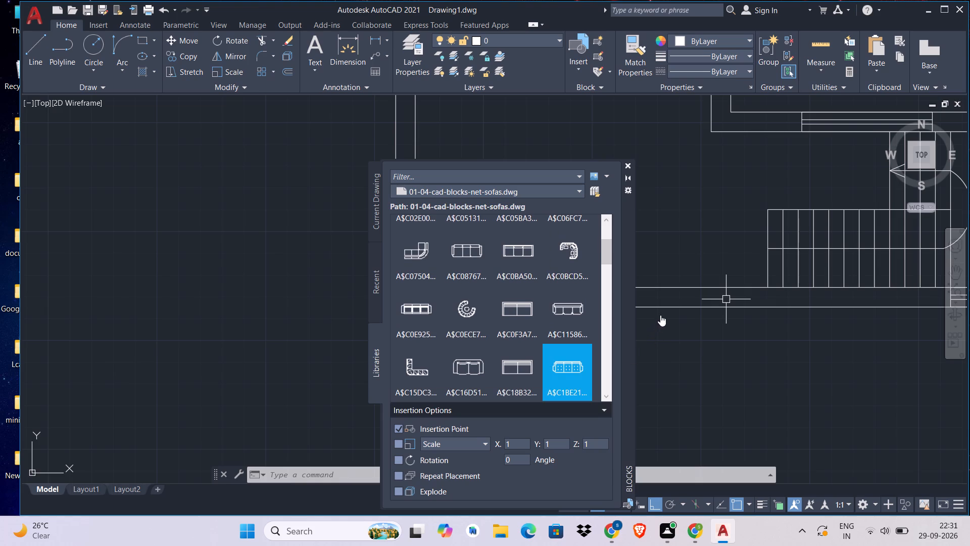
drag(660, 315, 706, 225)
Place the same sofa block A$C1BE21… again, just outside the lower end of the plan's left boundary wall.
scroll(698, 247, down, 1)
scroll(654, 299, up, 3)
middle_drag(681, 308, 707, 308)
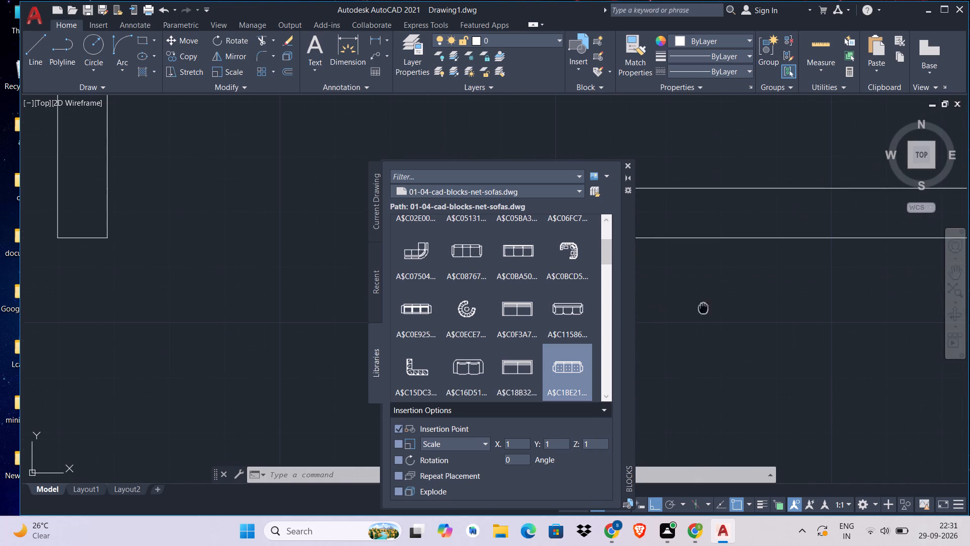
middle_drag(707, 308, 767, 308)
scroll(767, 308, down, 3)
middle_drag(655, 302, 754, 308)
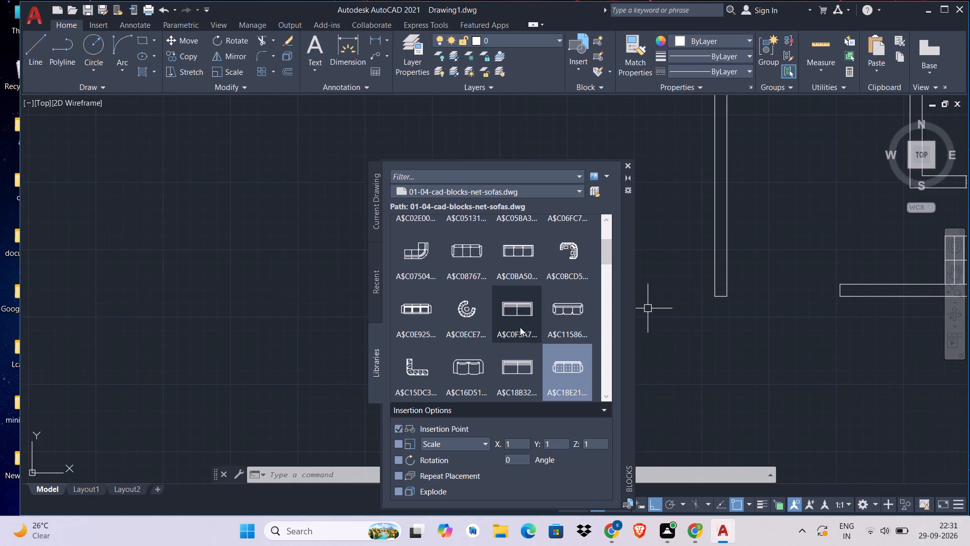
drag(568, 370, 687, 242)
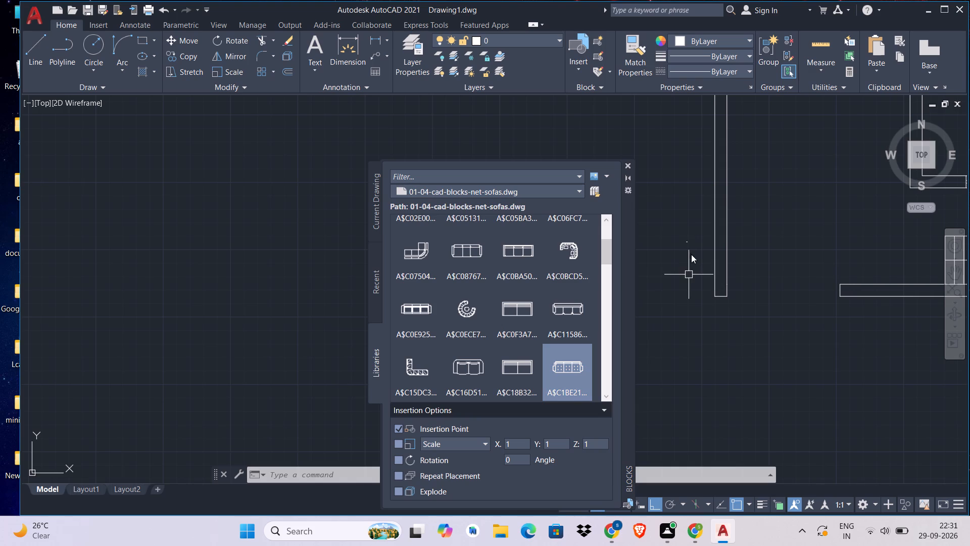
Scale up the tiny sofa block outside the left boundary wall freehand to furniture size, using a base point beside it.
scroll(689, 243, up, 2)
click(702, 232)
click(664, 264)
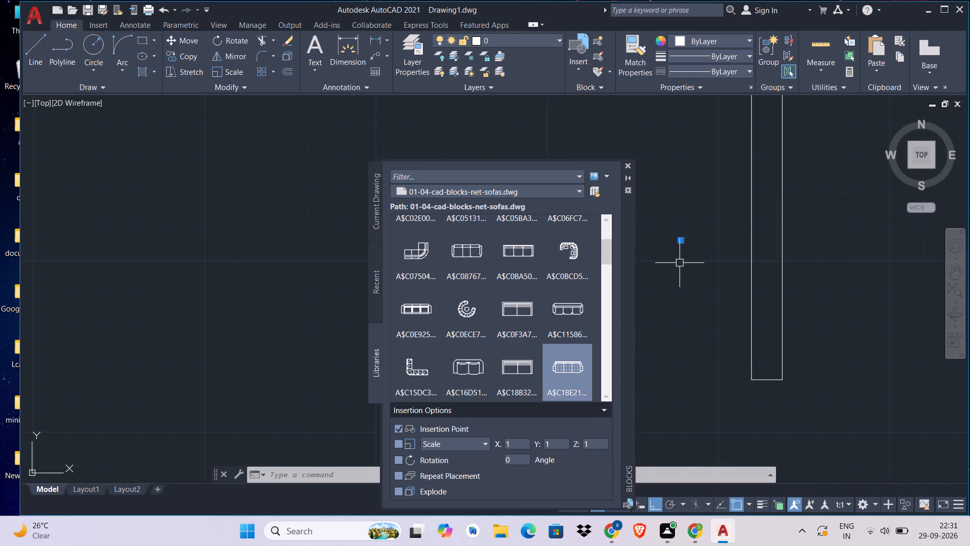
text(SC)
key(space)
click(677, 235)
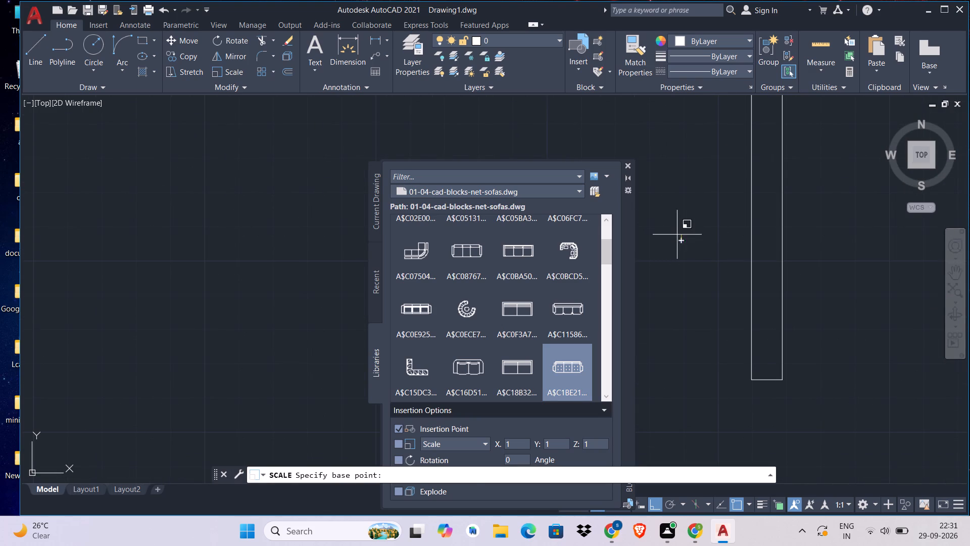
scroll(642, 231, down, 1)
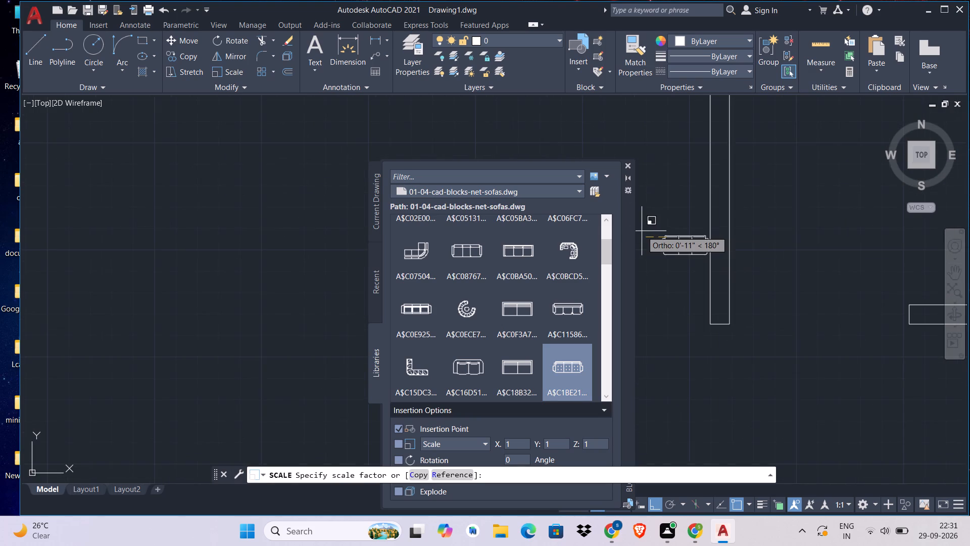
scroll(642, 231, down, 6)
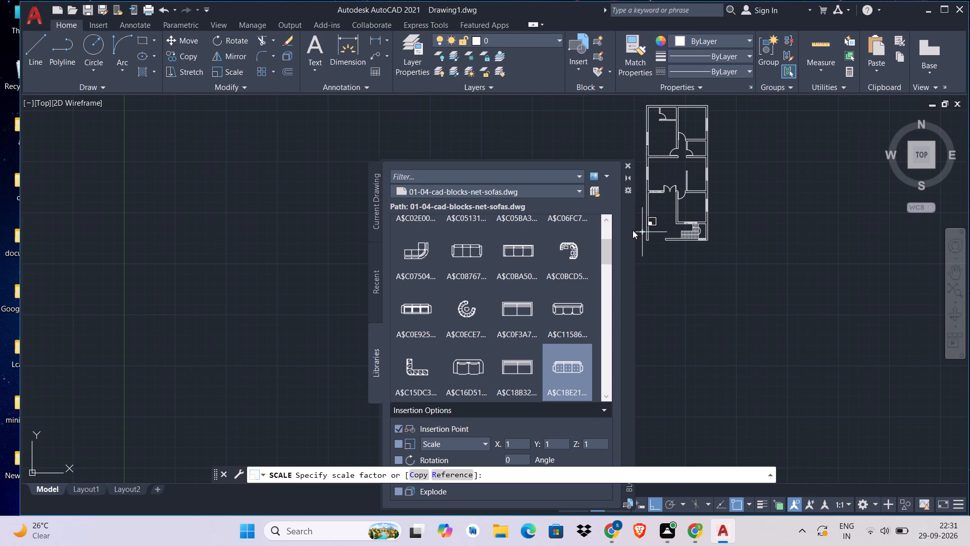
scroll(666, 235, up, 2)
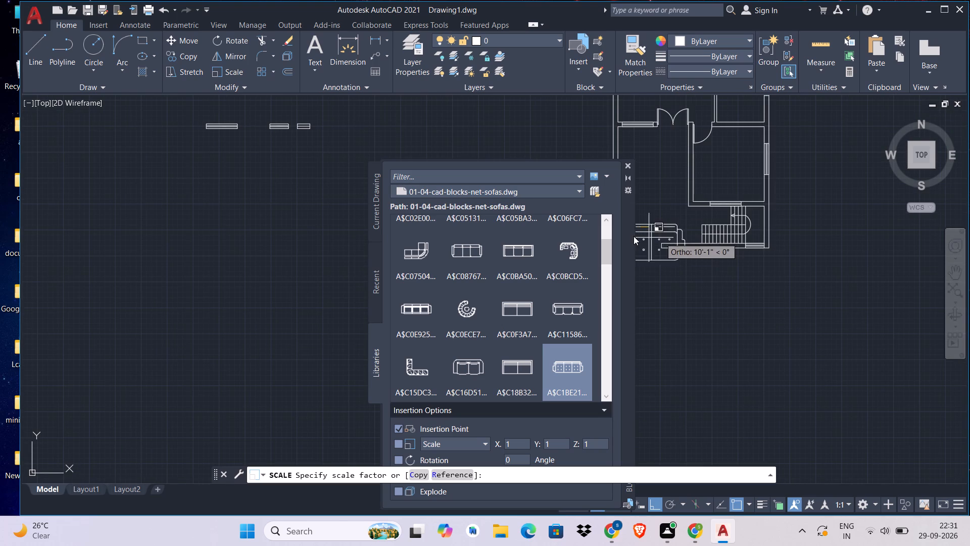
scroll(634, 236, down, 2)
click(641, 236)
Examine the remaining sofa designs in the 01-04-cad-blocks-net-sofas.dwg library.
middle_drag(534, 267, 543, 262)
scroll(543, 262, down, 3)
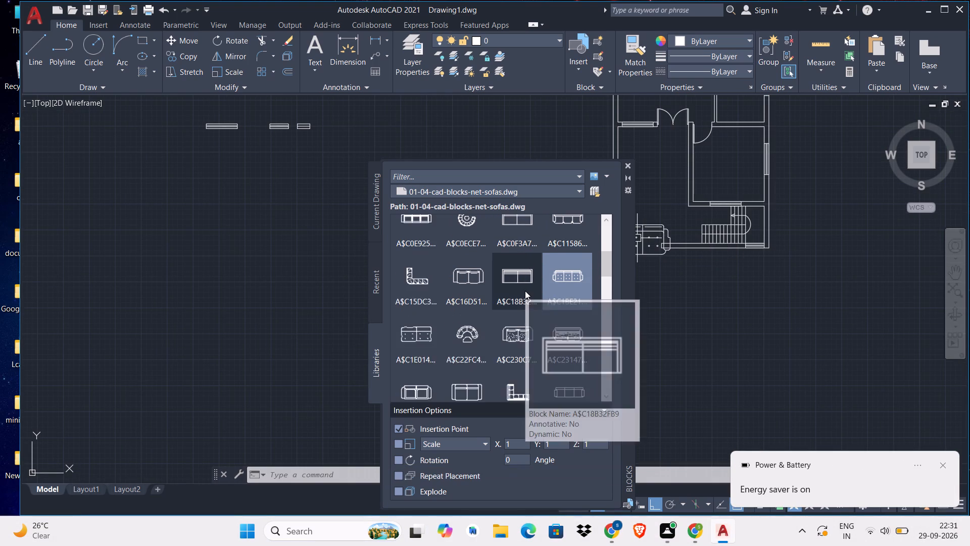
scroll(525, 291, down, 4)
scroll(529, 335, down, 1)
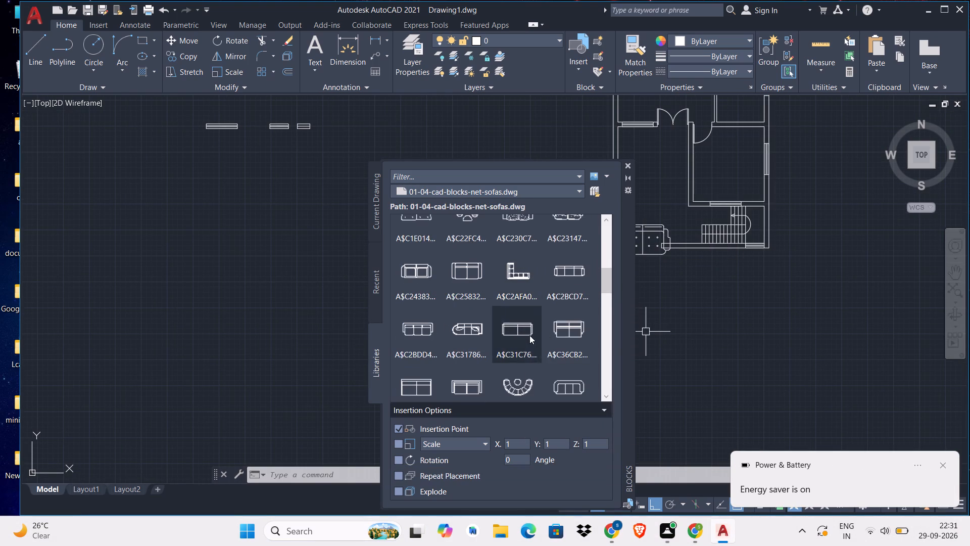
scroll(529, 335, down, 2)
scroll(529, 335, up, 1)
scroll(529, 335, down, 2)
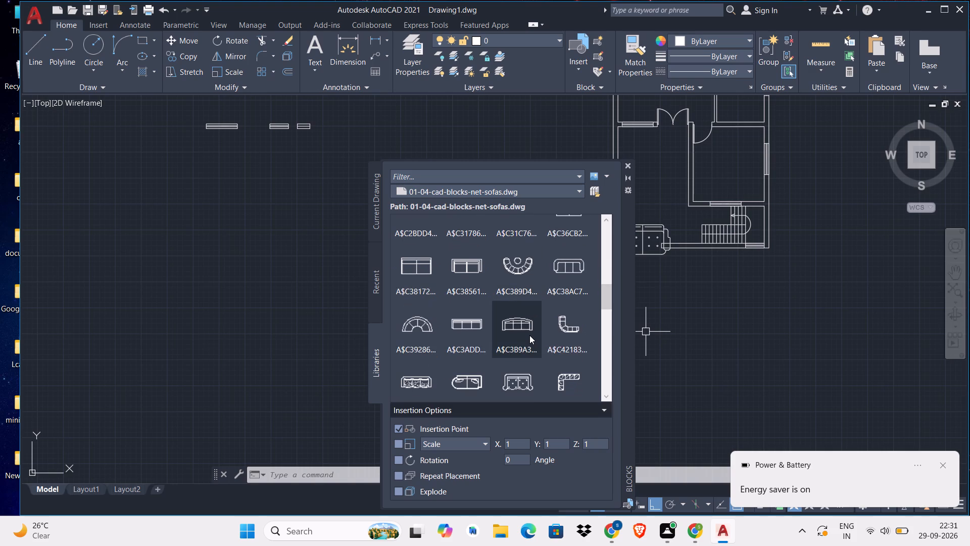
scroll(529, 335, down, 1)
scroll(529, 335, up, 1)
scroll(529, 335, down, 4)
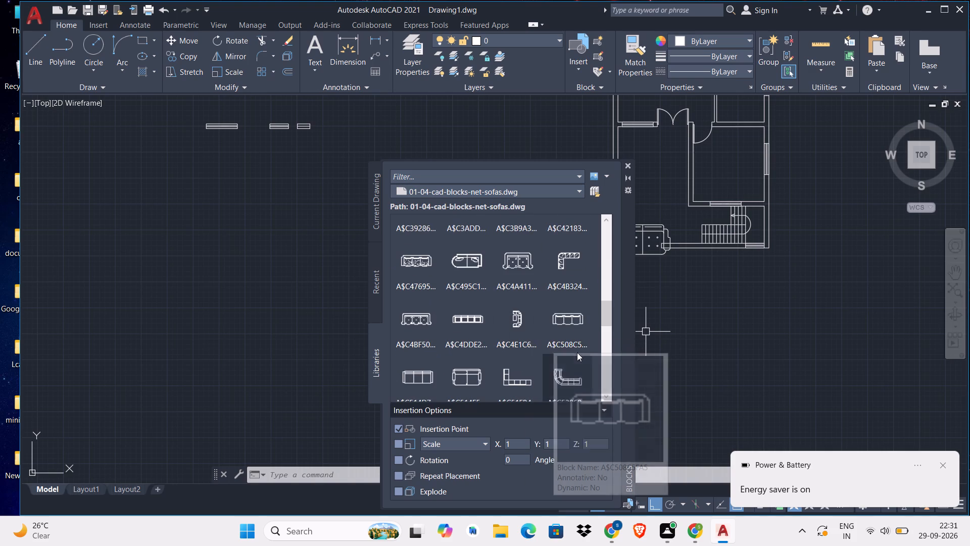
scroll(555, 261, down, 4)
scroll(536, 310, down, 2)
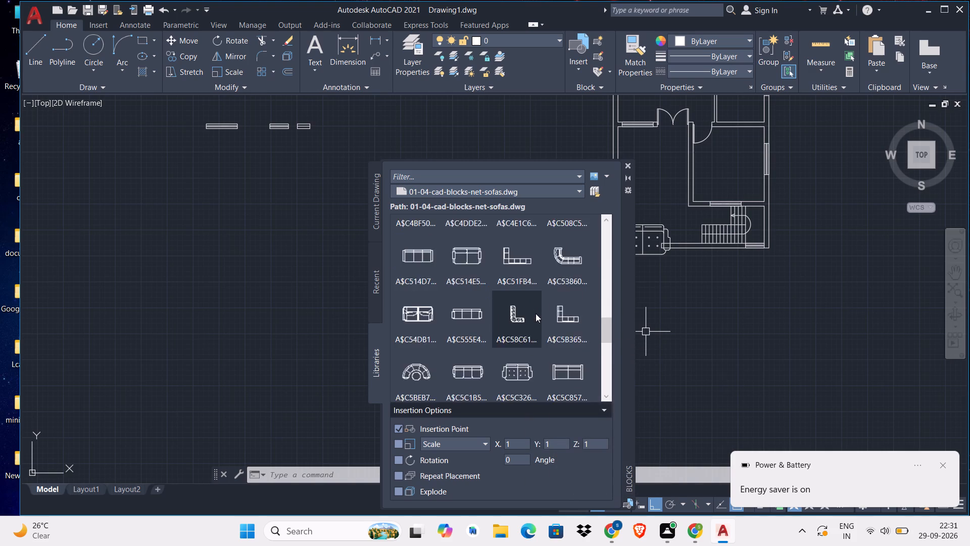
scroll(536, 313, down, 9)
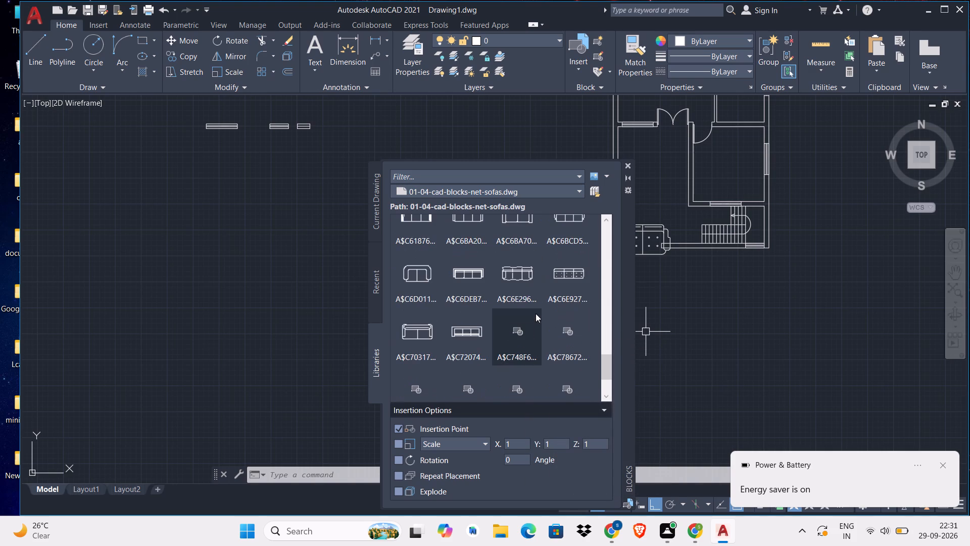
Place the Toilet - top block from the recently used blocks in the empty space below the floor plan.
click(376, 288)
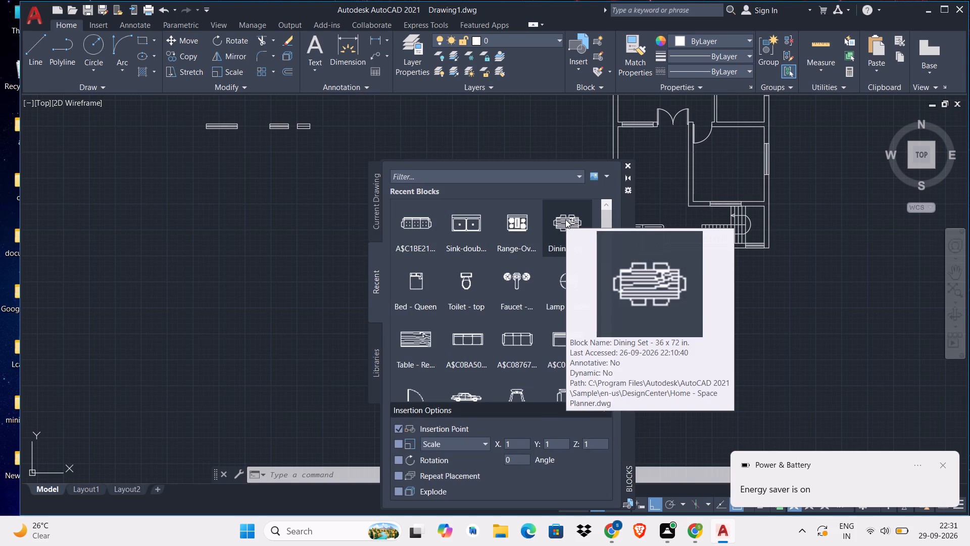
scroll(504, 245, down, 5)
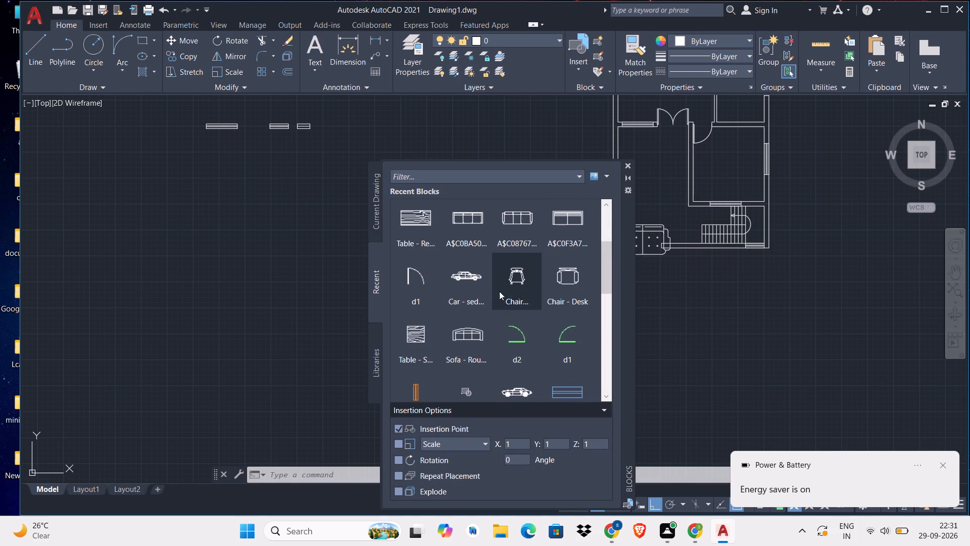
scroll(498, 311, down, 4)
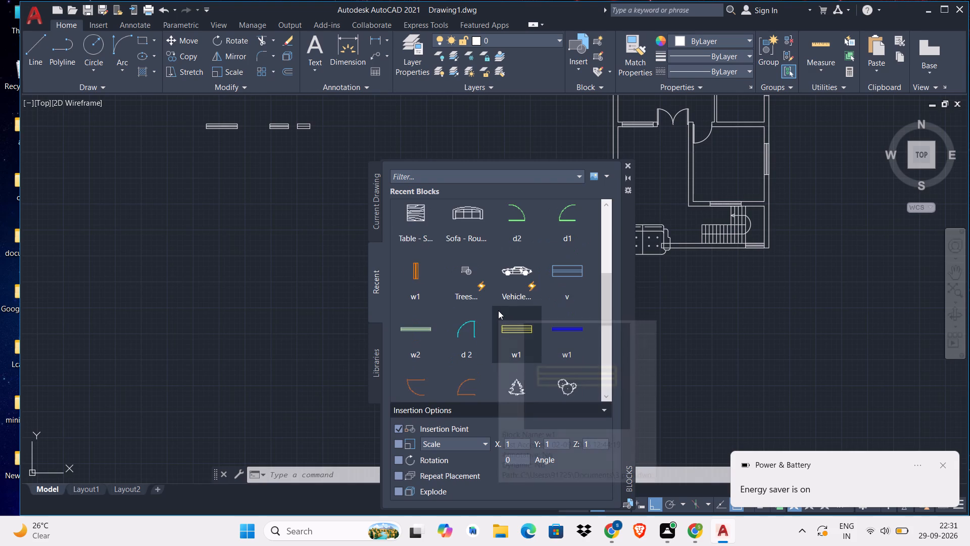
scroll(480, 264, up, 2)
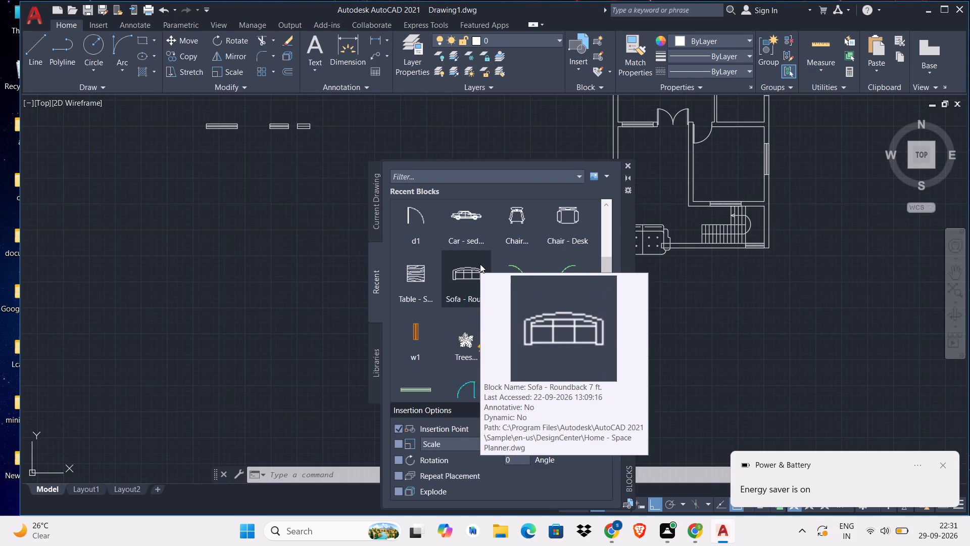
scroll(480, 264, up, 7)
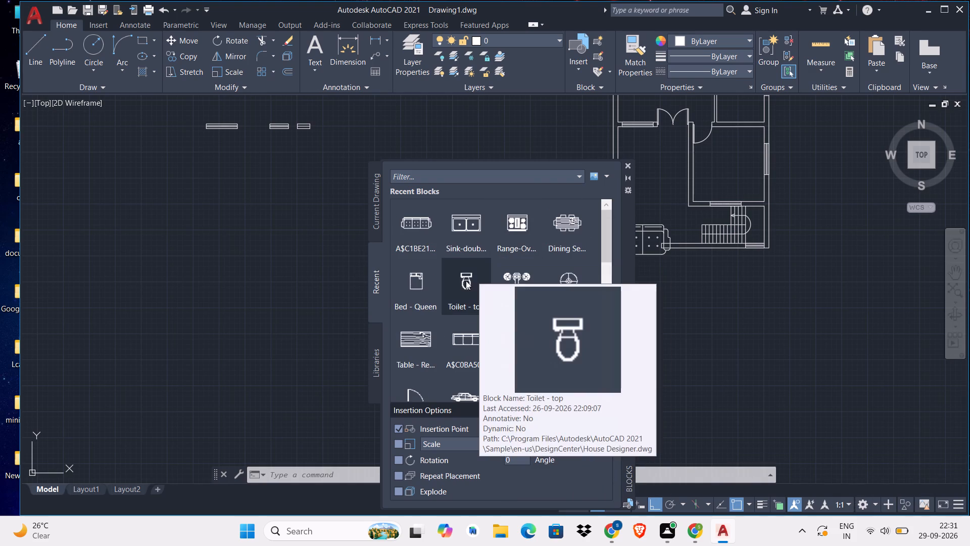
drag(466, 281, 713, 326)
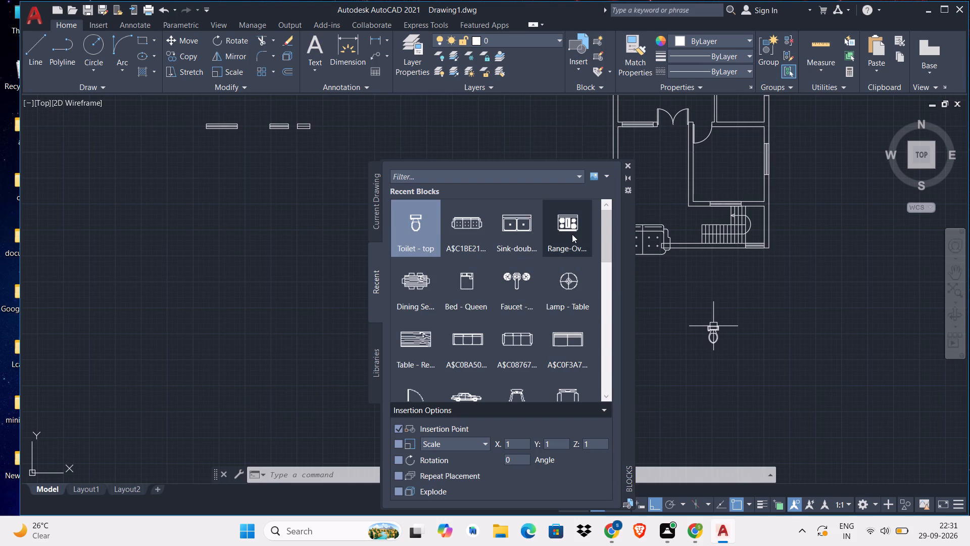
Place the Chair - Desk block from the recently used blocks below the plan, to the right of the toilet.
scroll(531, 265, up, 3)
scroll(531, 267, down, 1)
scroll(532, 270, up, 5)
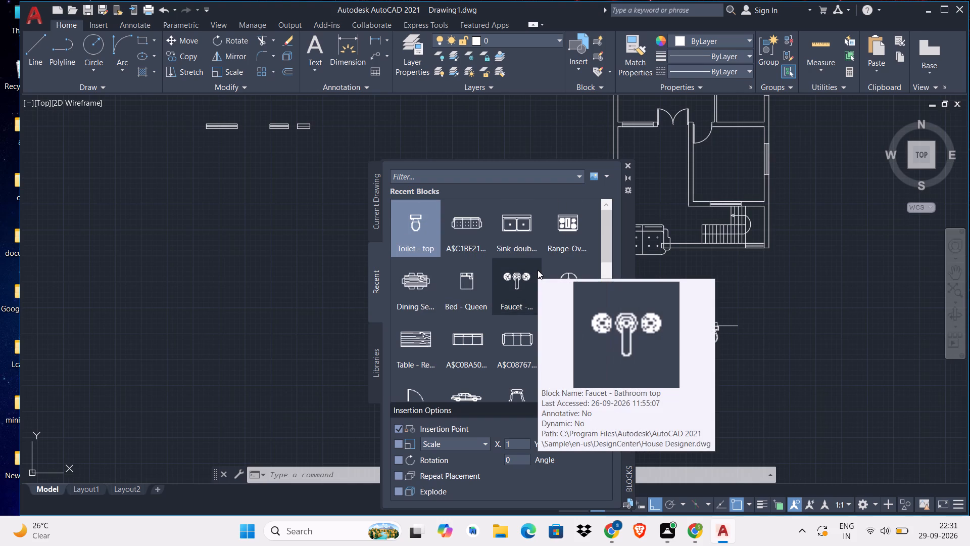
scroll(538, 270, up, 3)
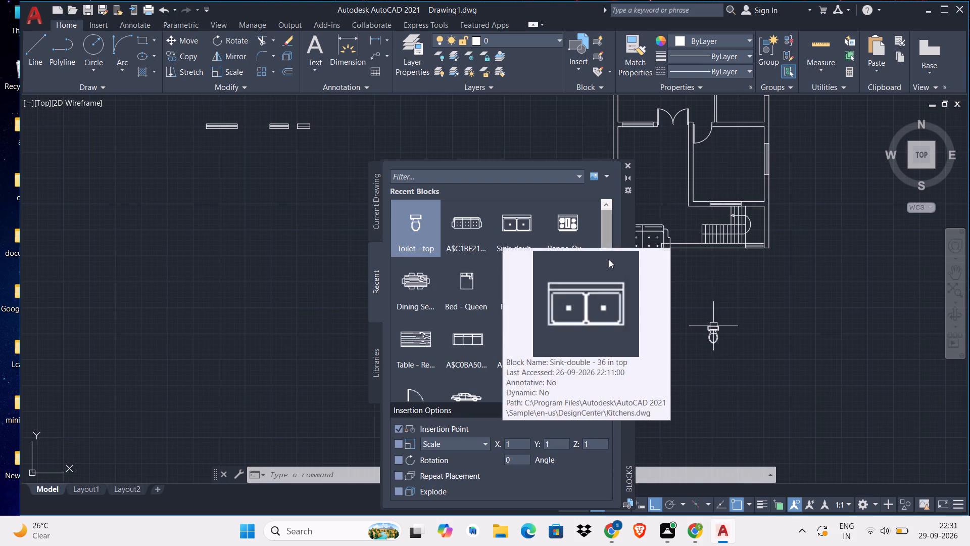
scroll(693, 309, down, 2)
scroll(552, 292, down, 2)
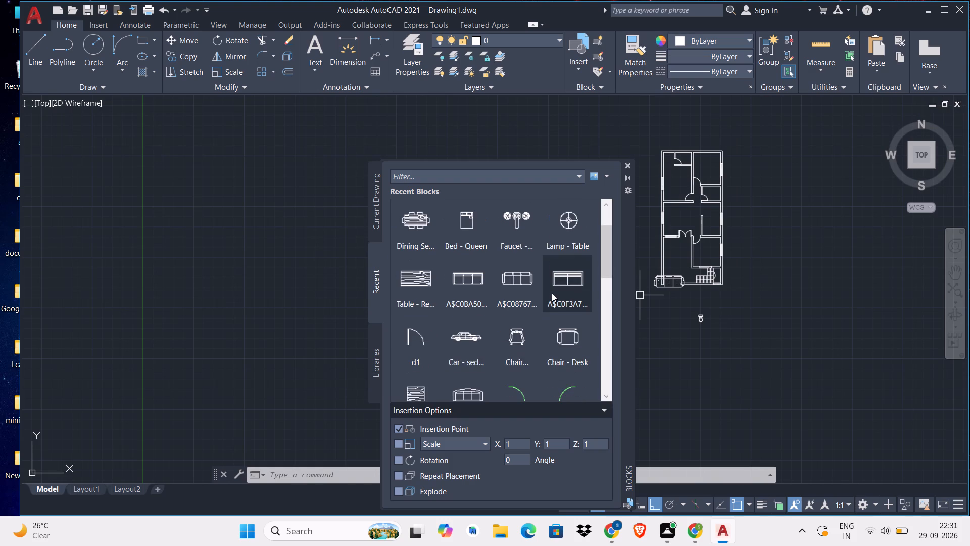
scroll(552, 293, down, 3)
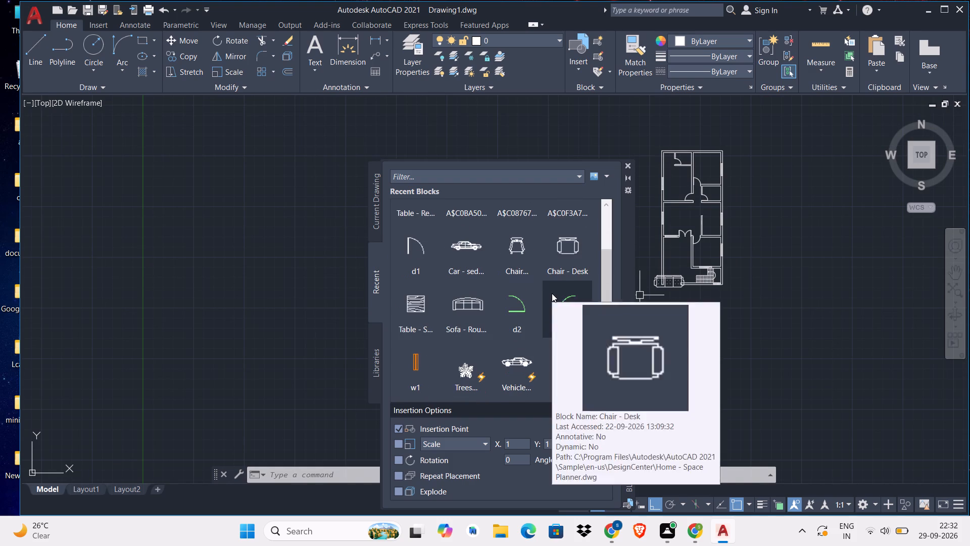
scroll(504, 294, down, 3)
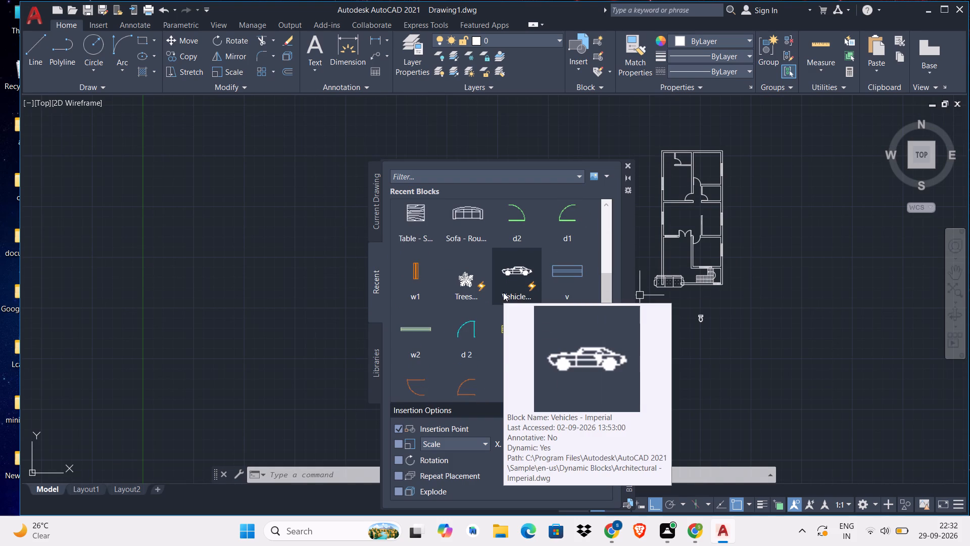
scroll(503, 292, up, 2)
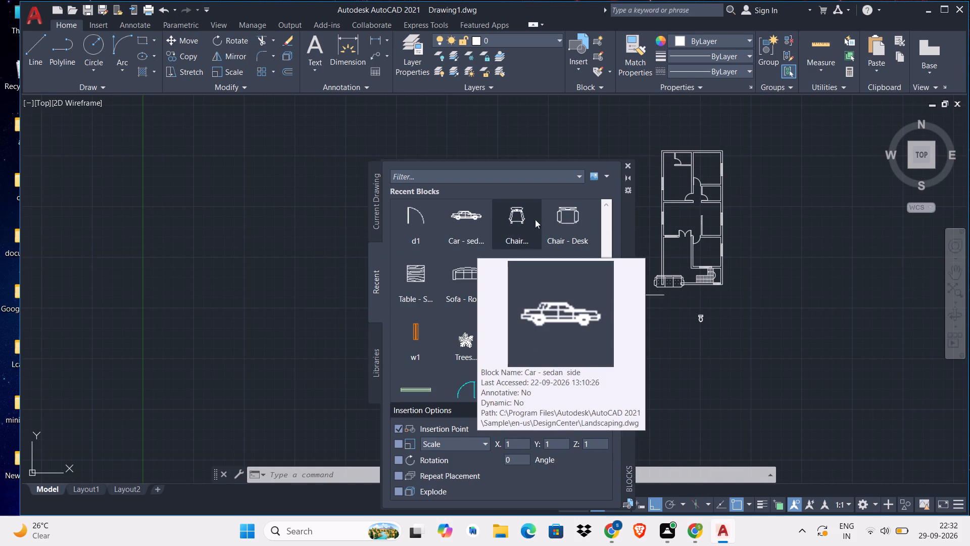
drag(567, 219, 728, 318)
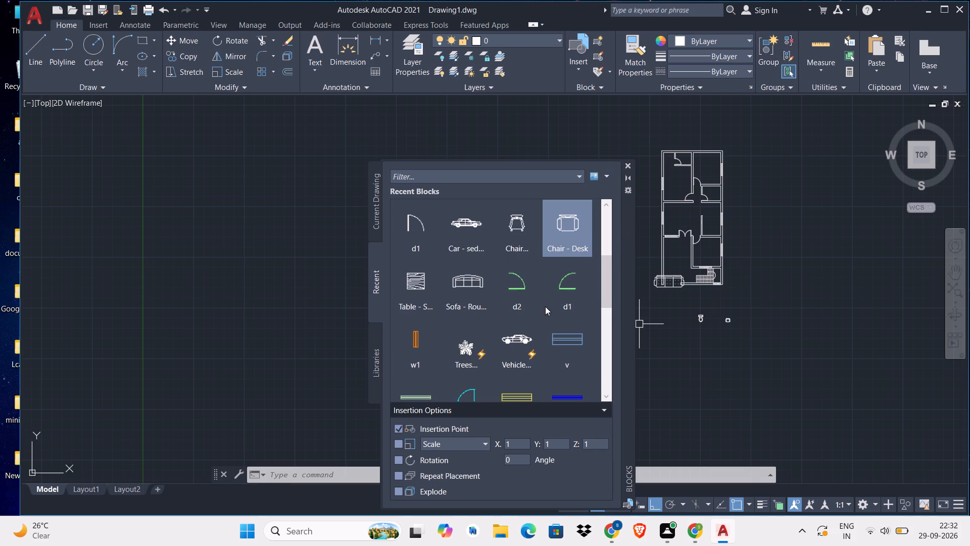
Examine the remaining recently used blocks through to the end of the collection.
scroll(524, 310, down, 8)
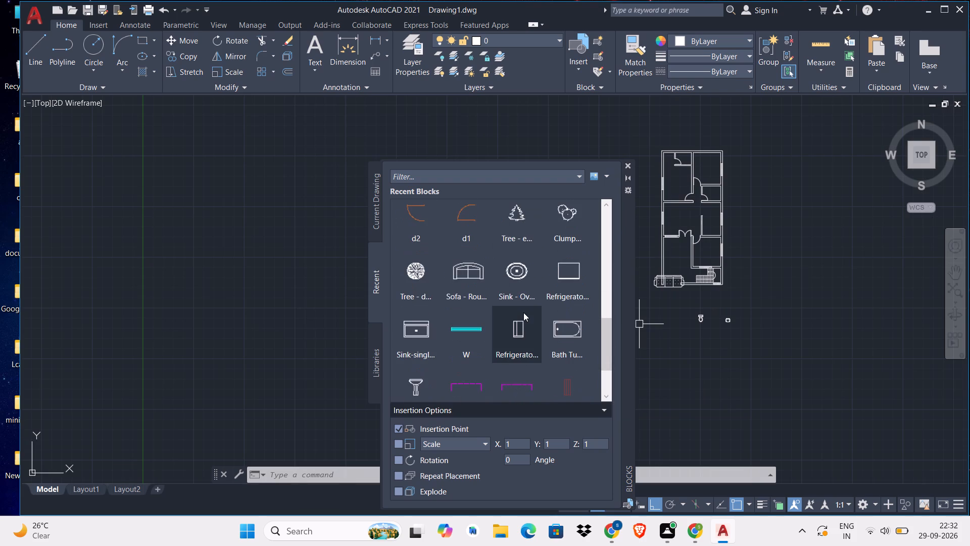
scroll(523, 312, down, 5)
scroll(450, 326, down, 2)
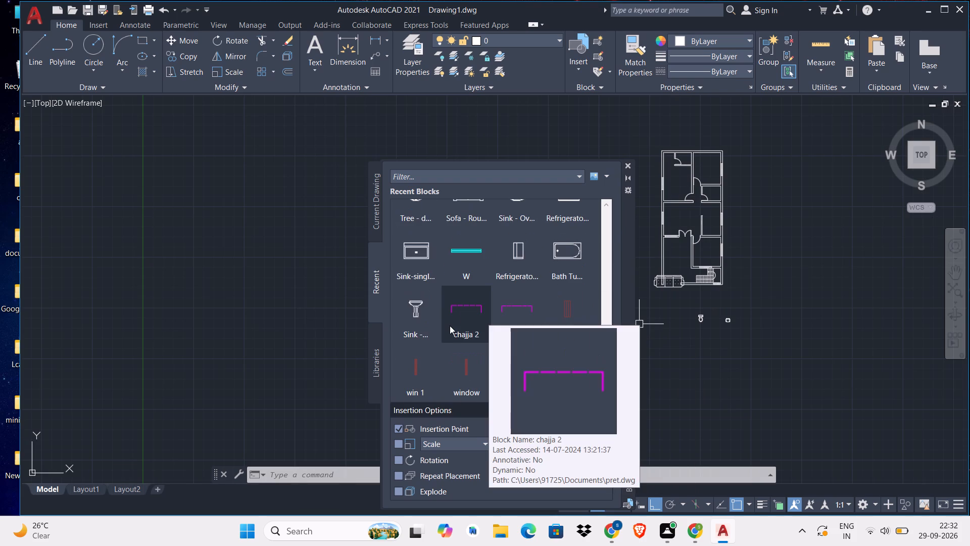
scroll(450, 326, down, 6)
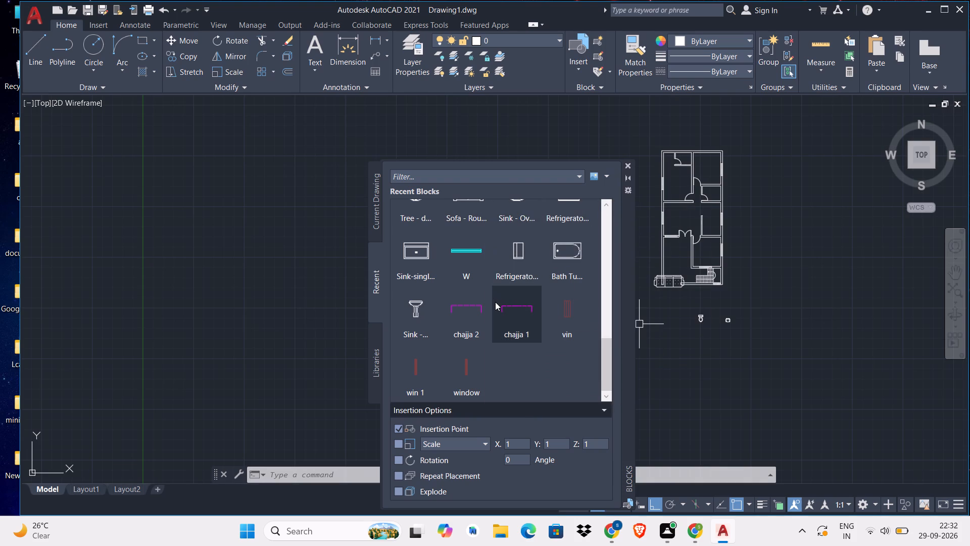
scroll(495, 302, down, 4)
Place the Bed - Queen block from the recently used blocks below the plan, overlapping the desk chair, and close the block palette.
scroll(499, 302, up, 9)
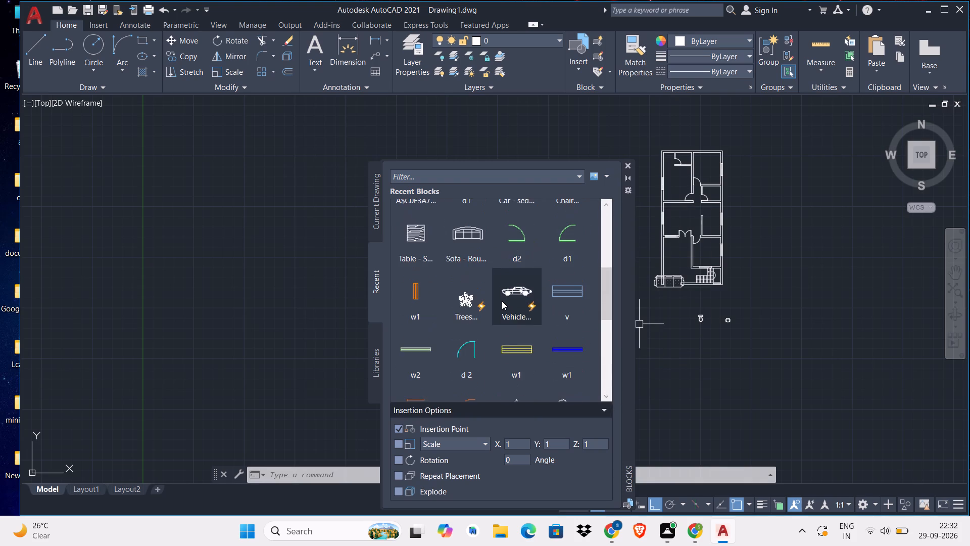
scroll(502, 301, up, 4)
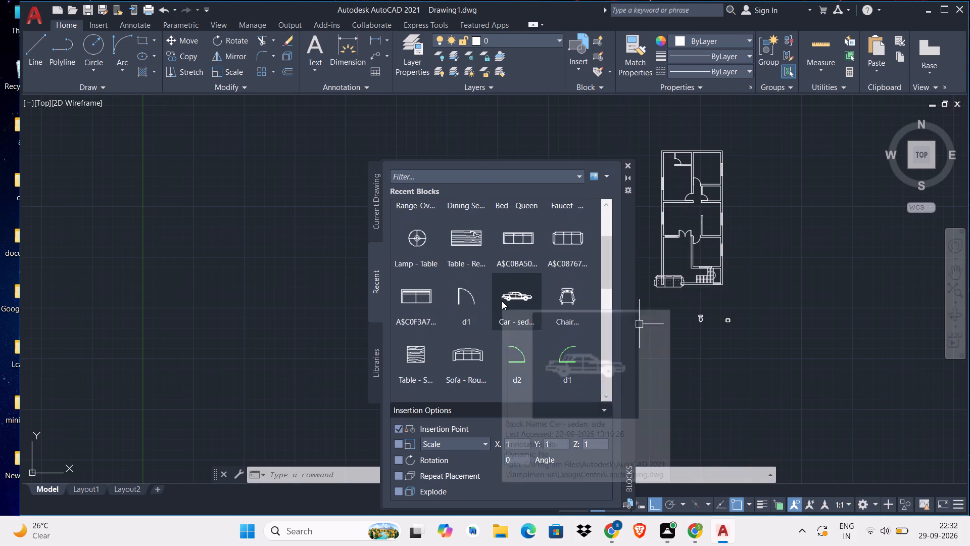
scroll(494, 274, up, 3)
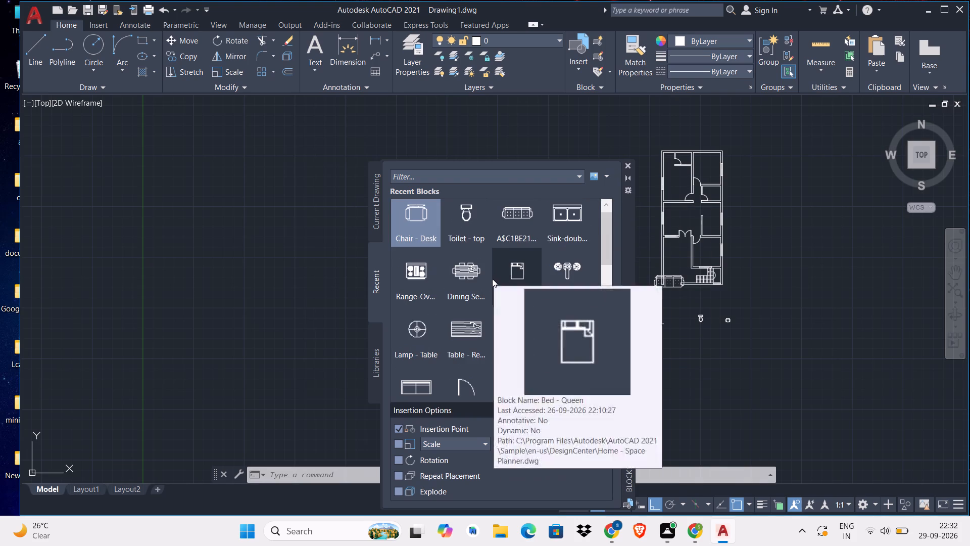
drag(513, 272, 717, 332)
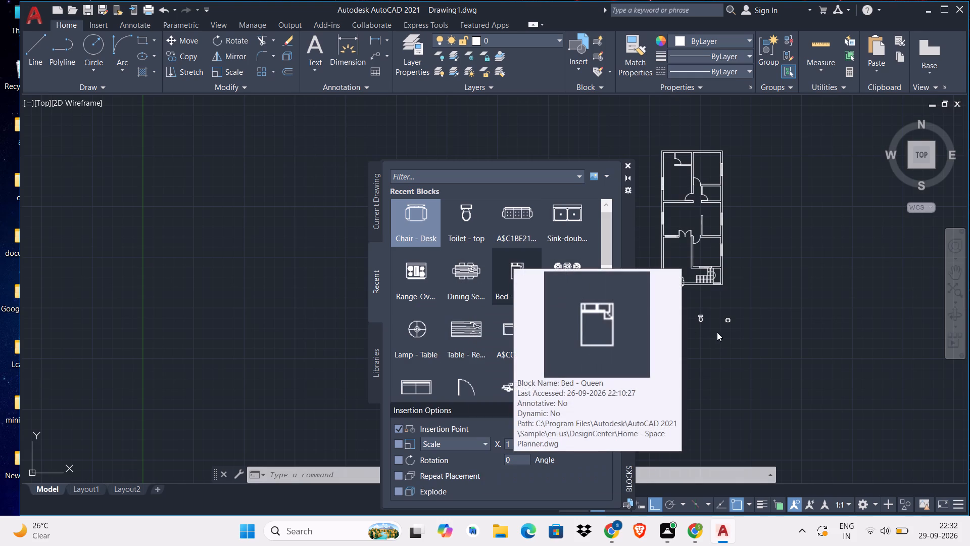
drag(717, 332, 723, 334)
drag(528, 278, 693, 345)
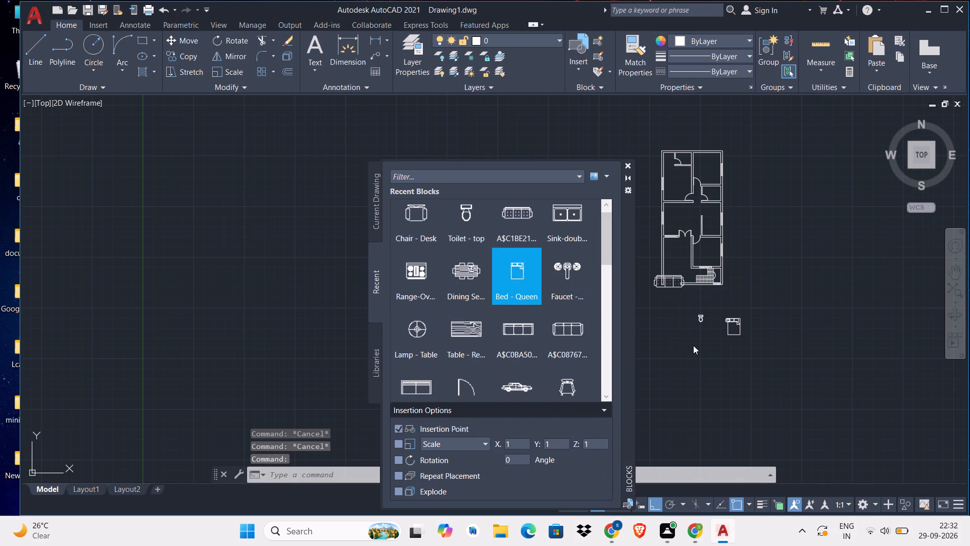
drag(693, 345, 720, 355)
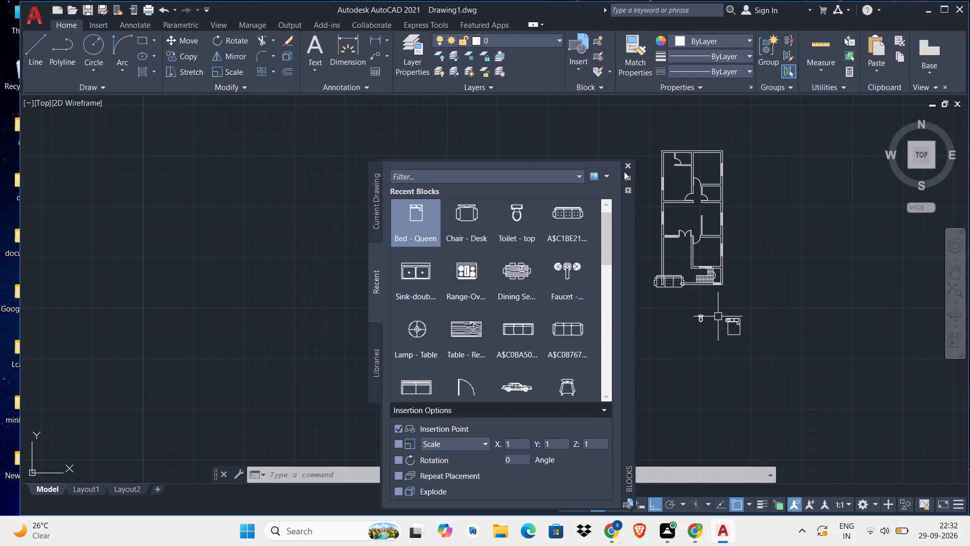
click(629, 166)
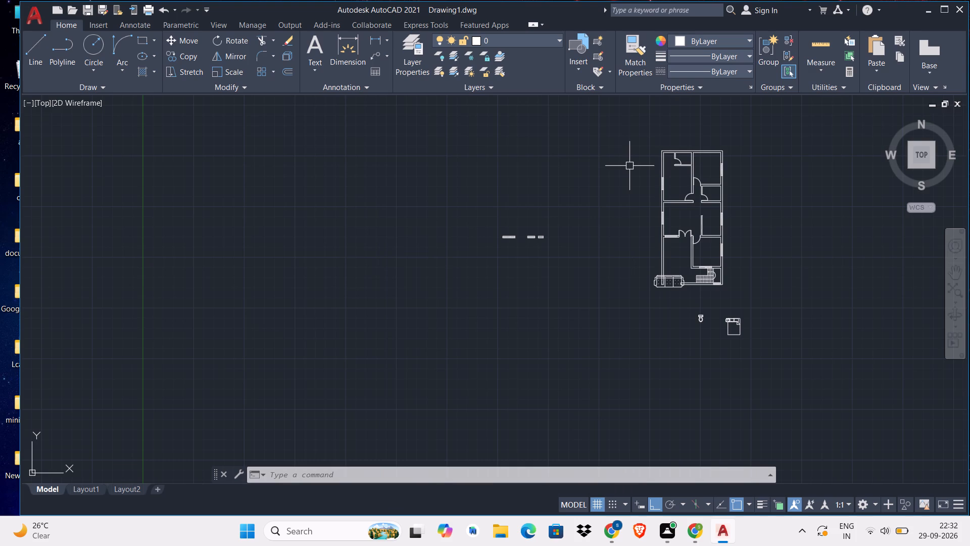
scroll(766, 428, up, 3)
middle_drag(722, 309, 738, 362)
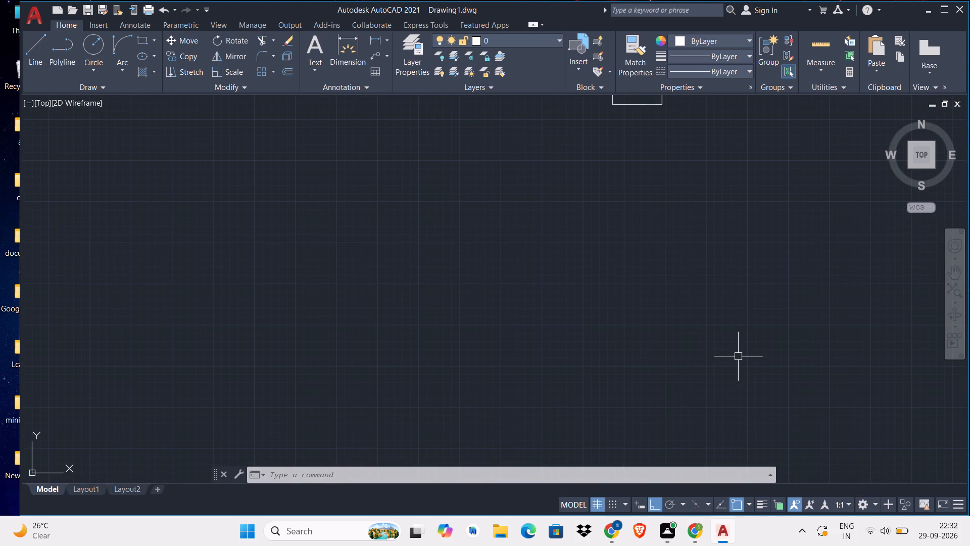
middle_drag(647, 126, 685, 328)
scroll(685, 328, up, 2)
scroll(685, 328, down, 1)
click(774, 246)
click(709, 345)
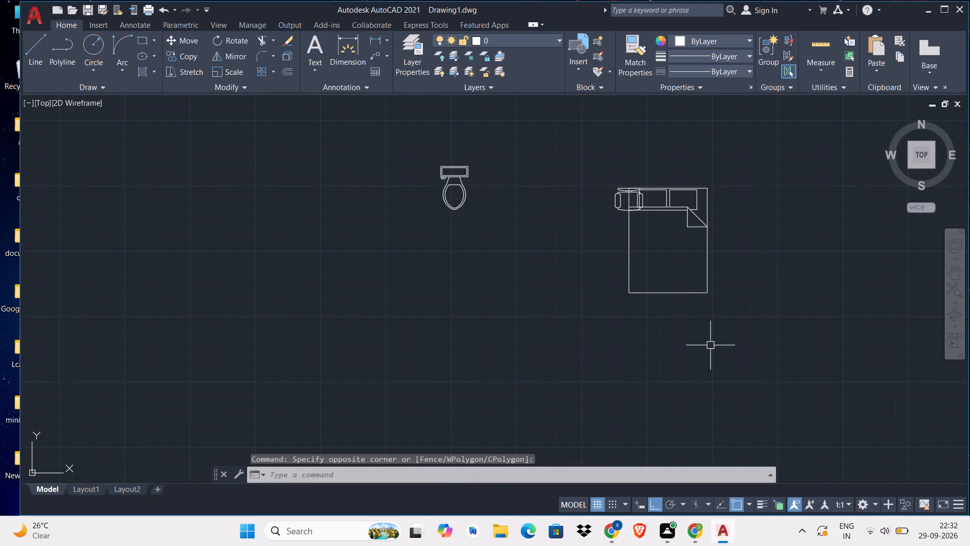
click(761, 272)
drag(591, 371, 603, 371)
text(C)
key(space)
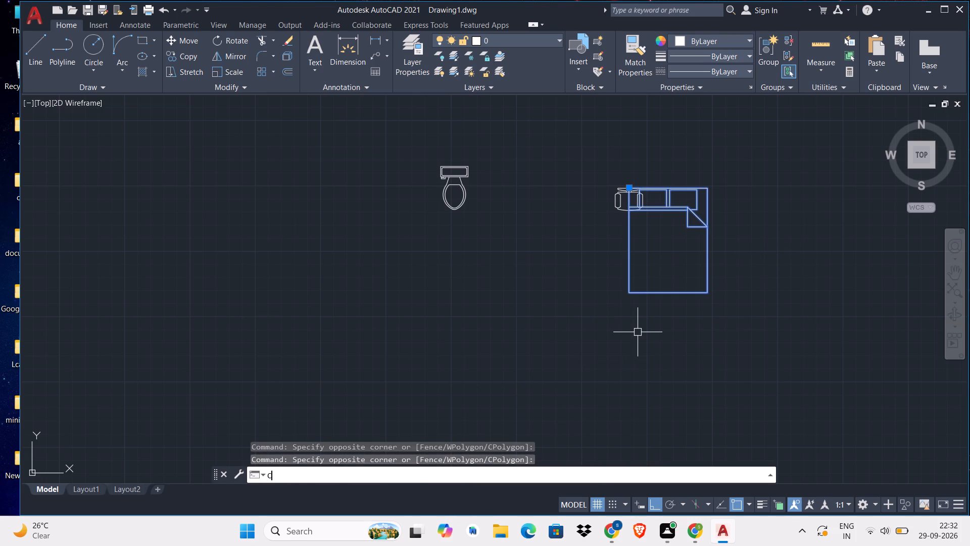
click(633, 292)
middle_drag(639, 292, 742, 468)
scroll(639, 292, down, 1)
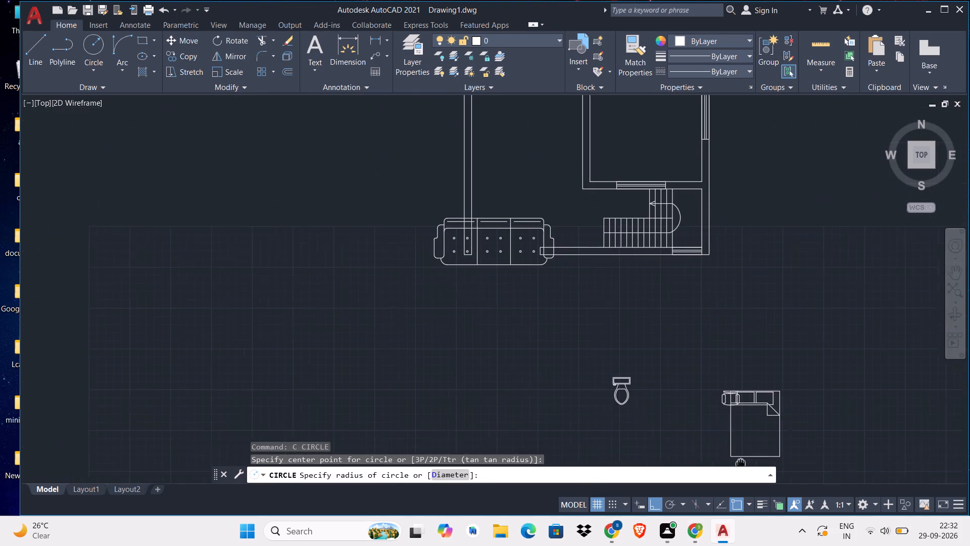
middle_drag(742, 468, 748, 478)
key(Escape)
With Ortho off, copy the queen bed by its lower-left corner to the inner left corner of the window in the room above the staircase.
middle_drag(771, 333, 585, 113)
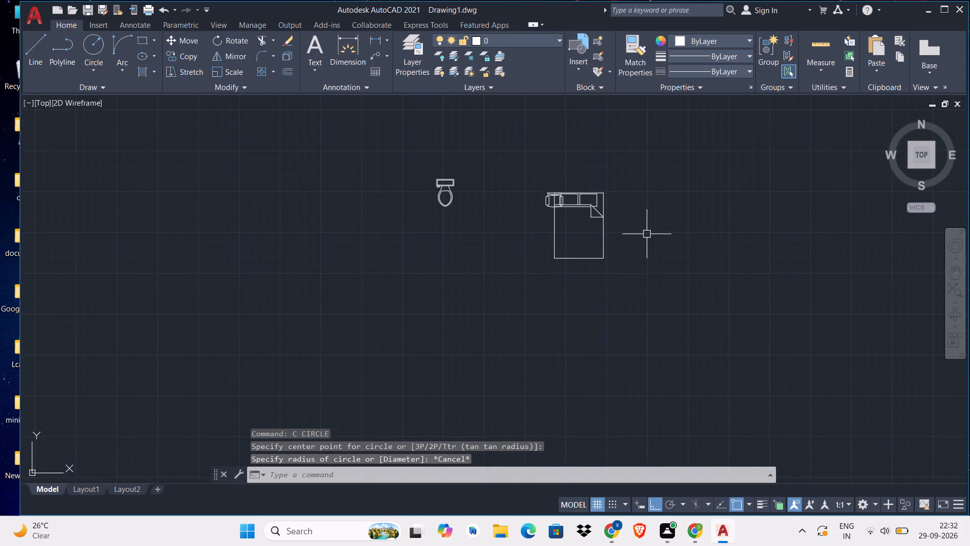
click(647, 234)
click(593, 309)
text(CO)
key(space)
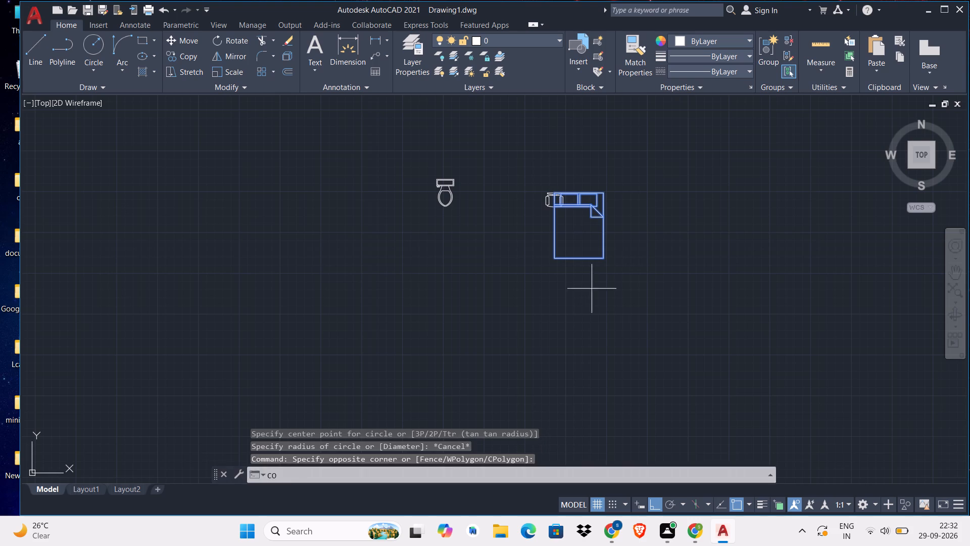
click(558, 264)
middle_drag(560, 262, 664, 490)
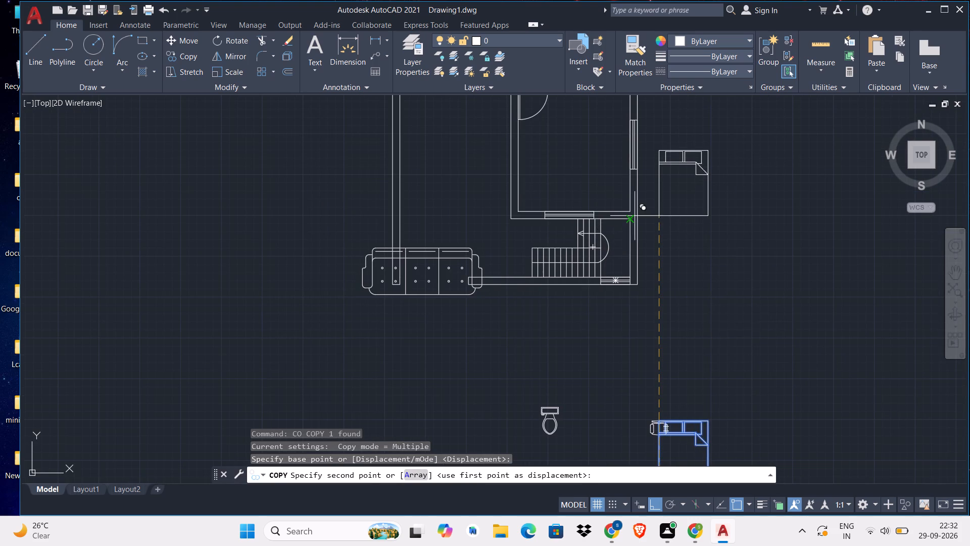
key(ctrl+l)
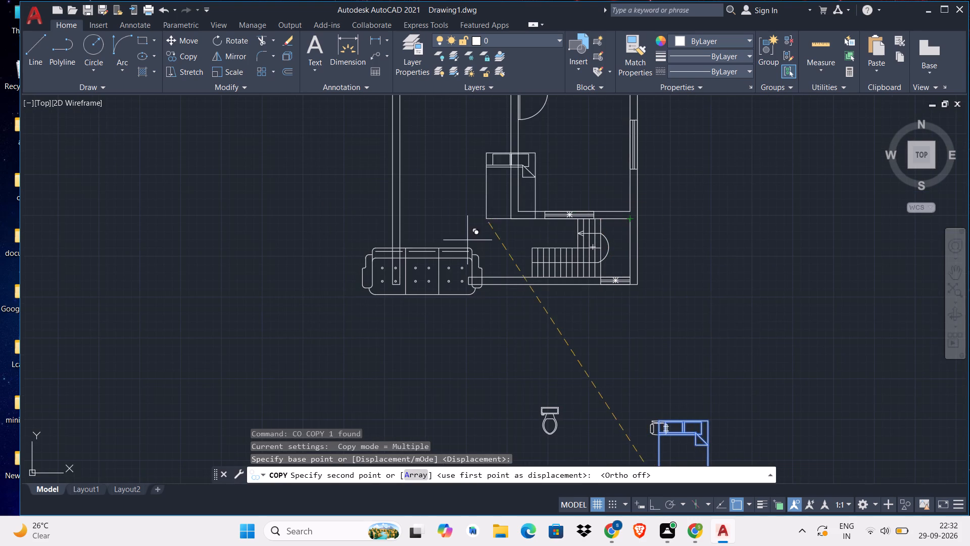
middle_drag(497, 207, 505, 247)
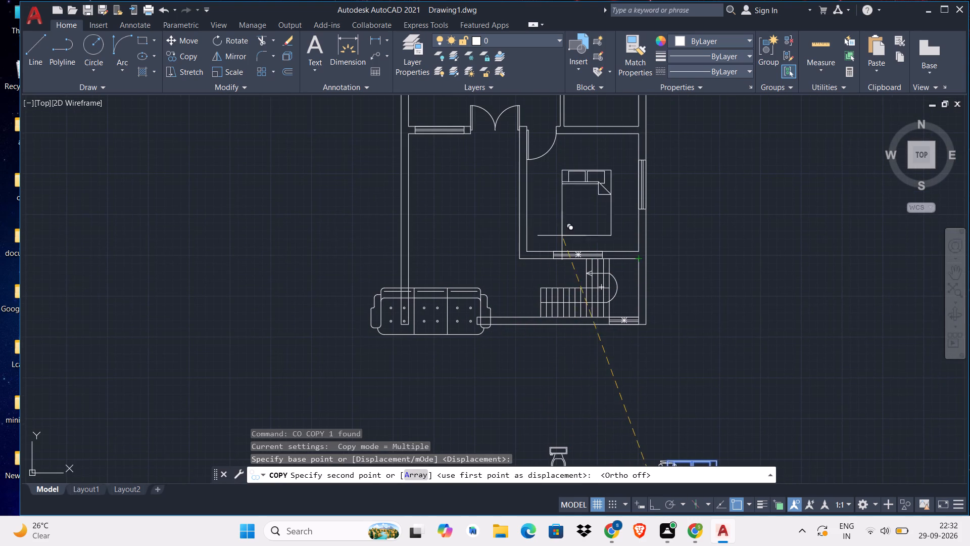
scroll(561, 242, up, 3)
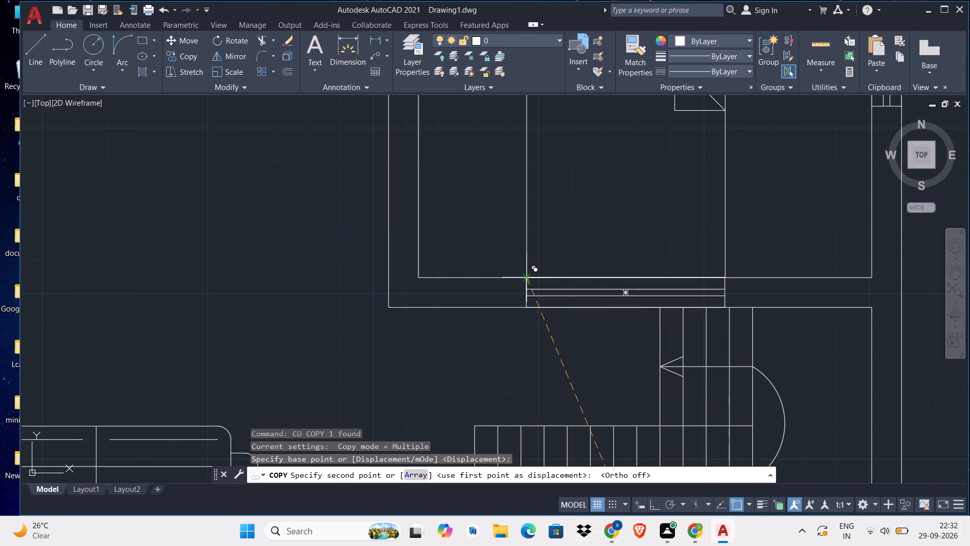
click(524, 277)
key(Escape)
With Ortho on, rotate the copied queen bed 180° about its lower-left corner at the window above the staircase.
drag(763, 203, 749, 205)
click(534, 229)
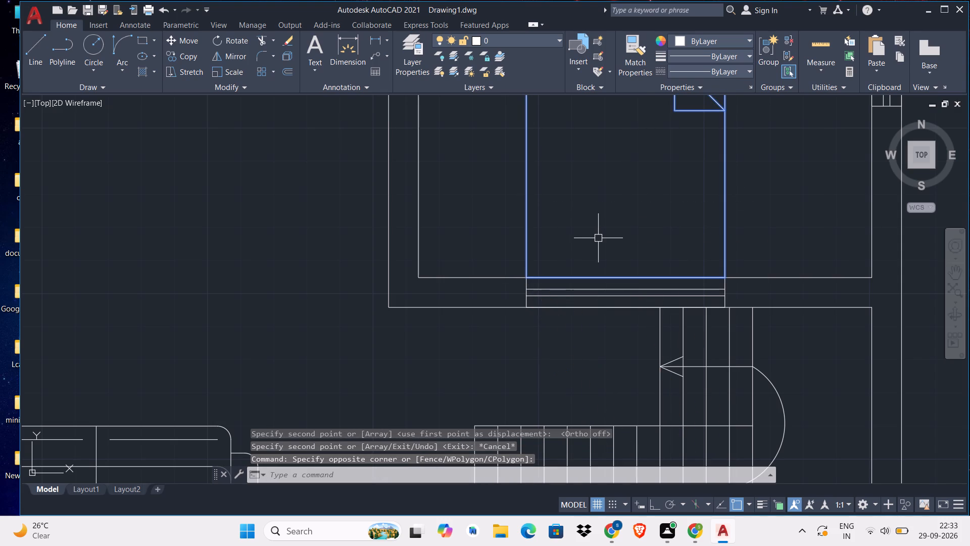
key(r)
text(O)
key(space)
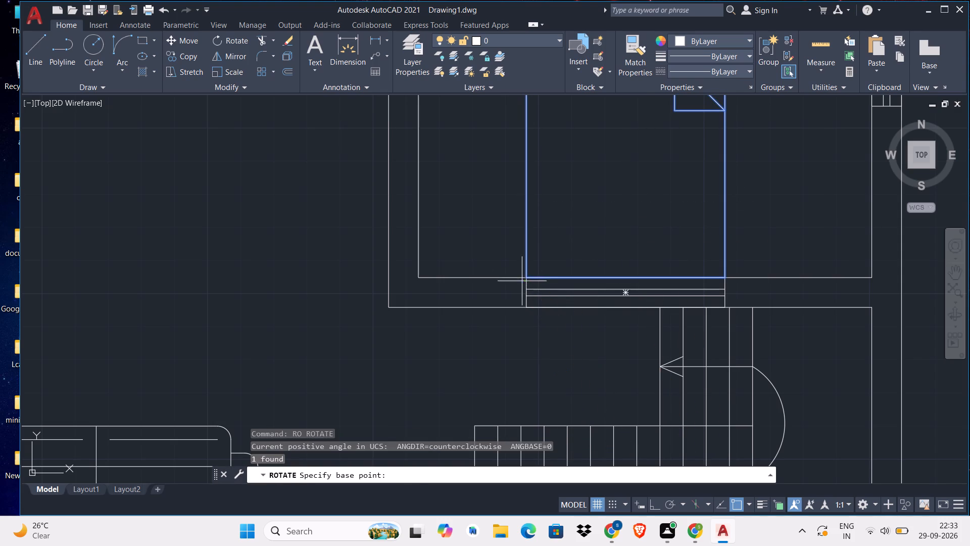
click(527, 278)
scroll(521, 277, down, 2)
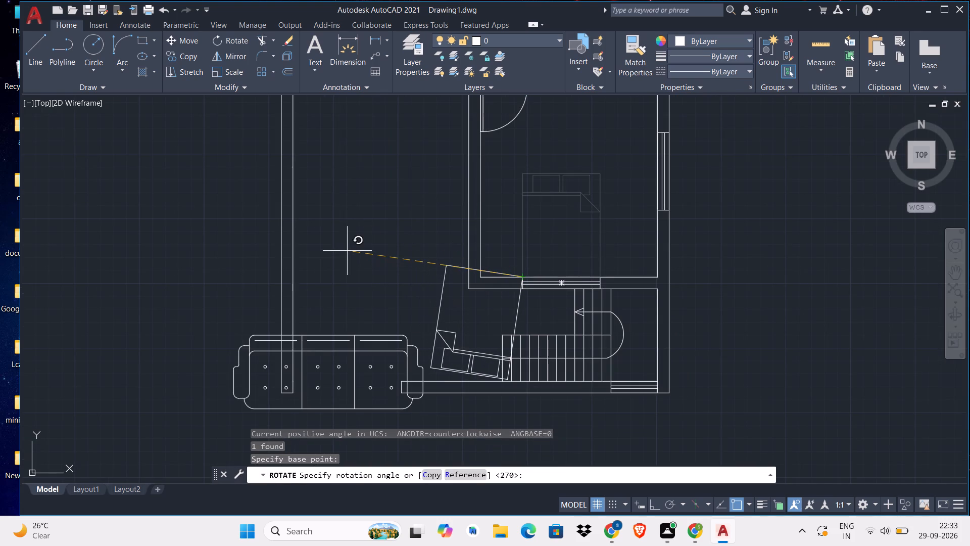
key(ctrl+l)
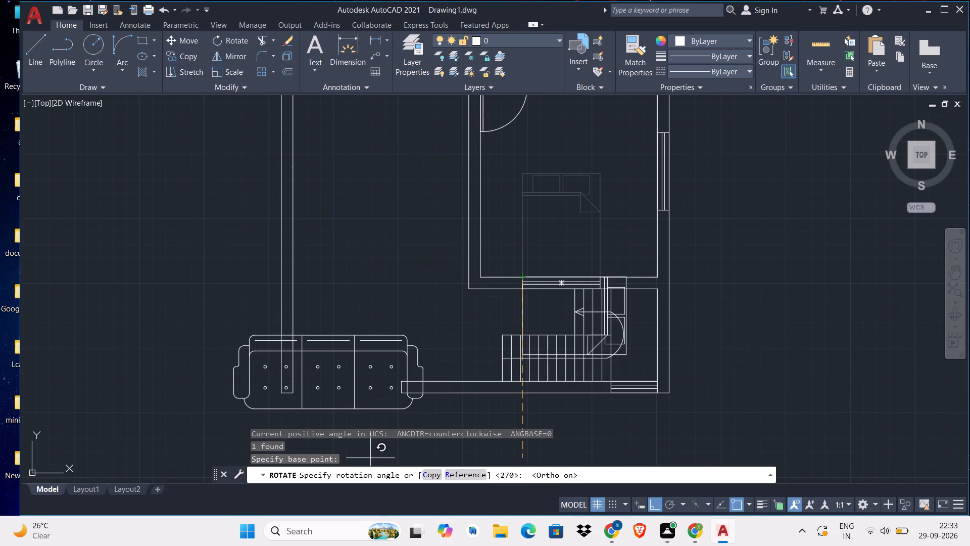
scroll(432, 302, up, 1)
click(432, 302)
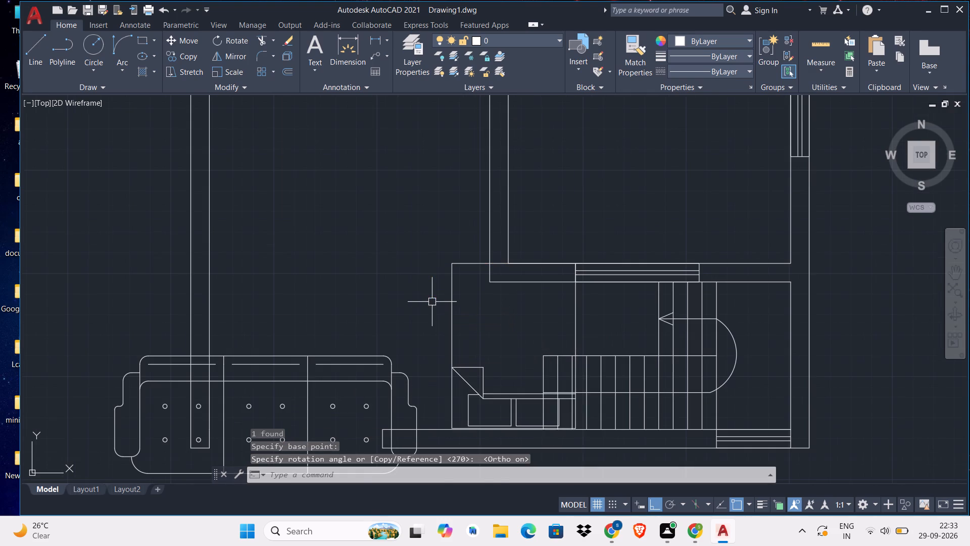
With Ortho off, move the rotated bed by its lower-left corner to the window's inner left corner, so its headboard faces the window wall.
click(475, 304)
click(422, 316)
key(m)
key(space)
middle_drag(478, 353, 499, 290)
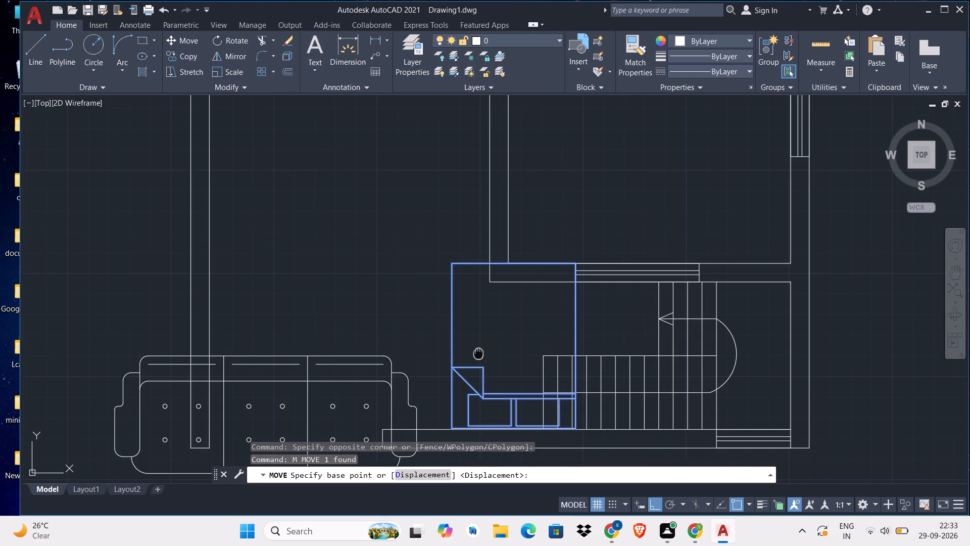
middle_drag(499, 290, 508, 248)
click(481, 325)
middle_drag(590, 241, 513, 309)
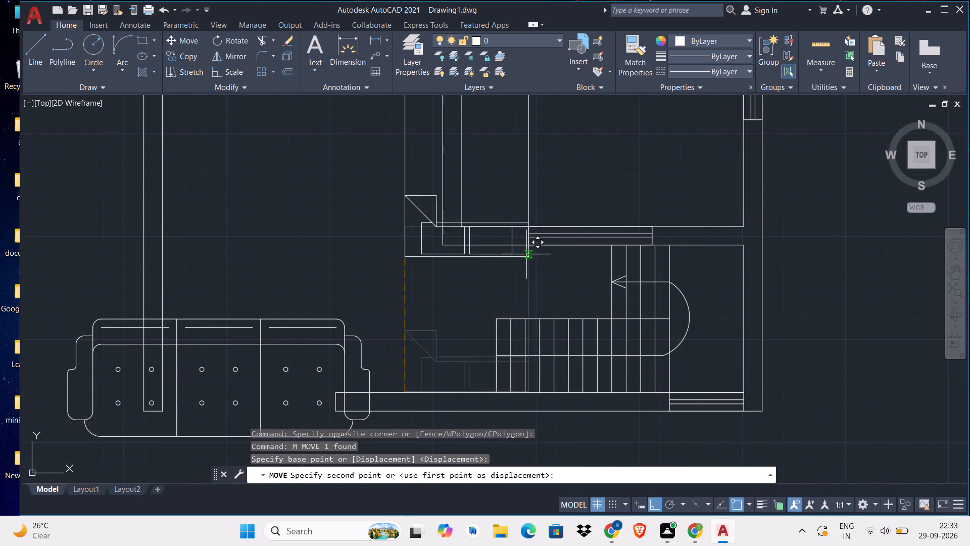
key(ctrl+l)
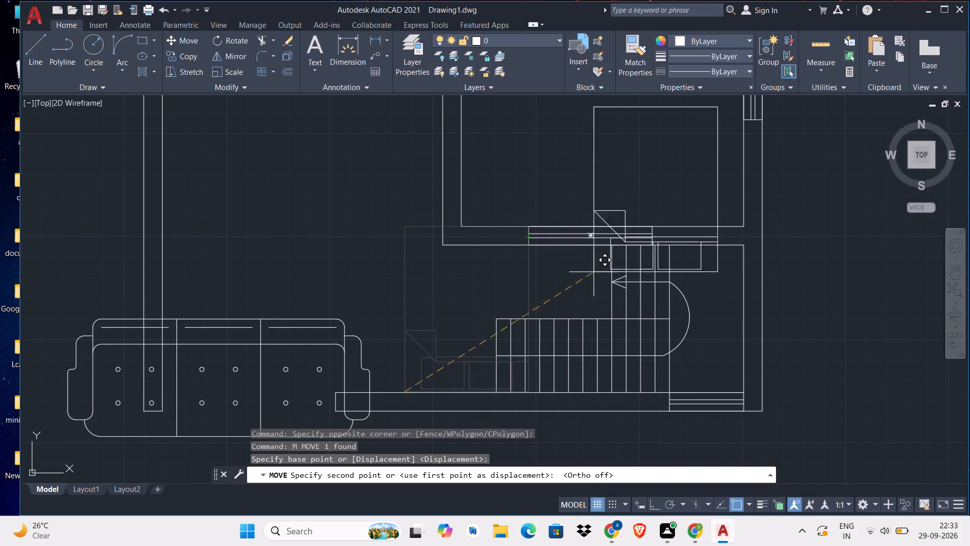
scroll(539, 236, up, 2)
click(511, 212)
scroll(527, 292, up, 1)
scroll(527, 292, down, 5)
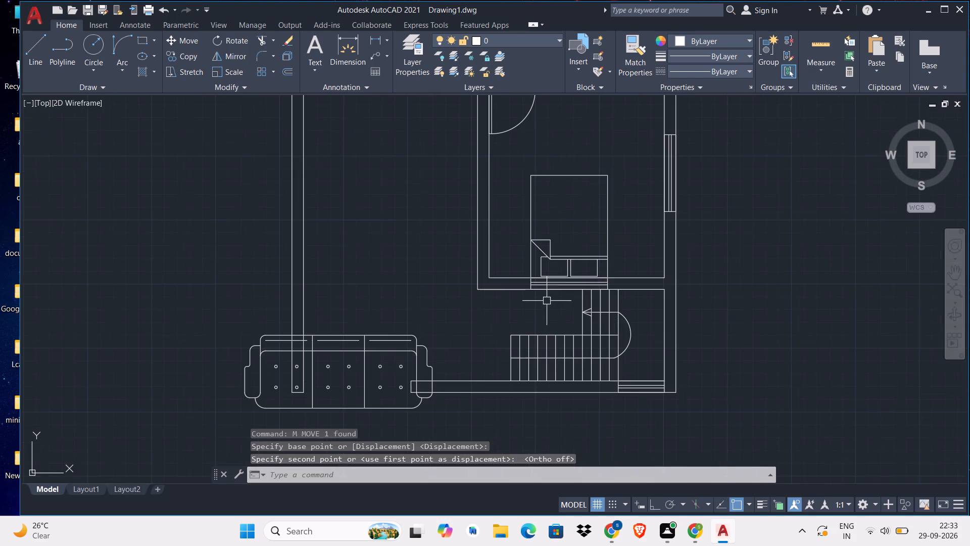
key(Escape)
Copy the queen bed from below the plan into the upper-right bedroom, with its headboard near the top wall.
scroll(584, 306, down, 3)
middle_drag(584, 309, 529, 124)
scroll(539, 260, up, 2)
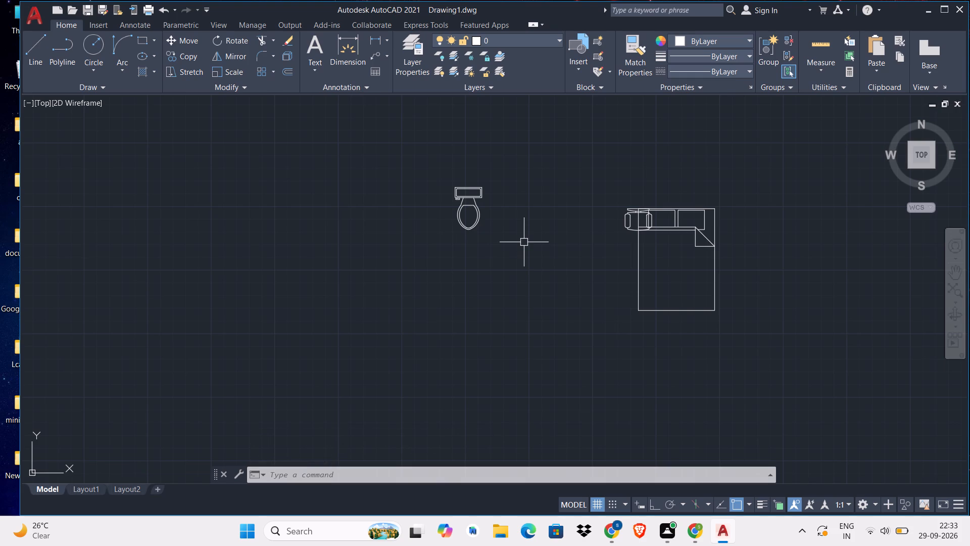
click(658, 273)
click(538, 335)
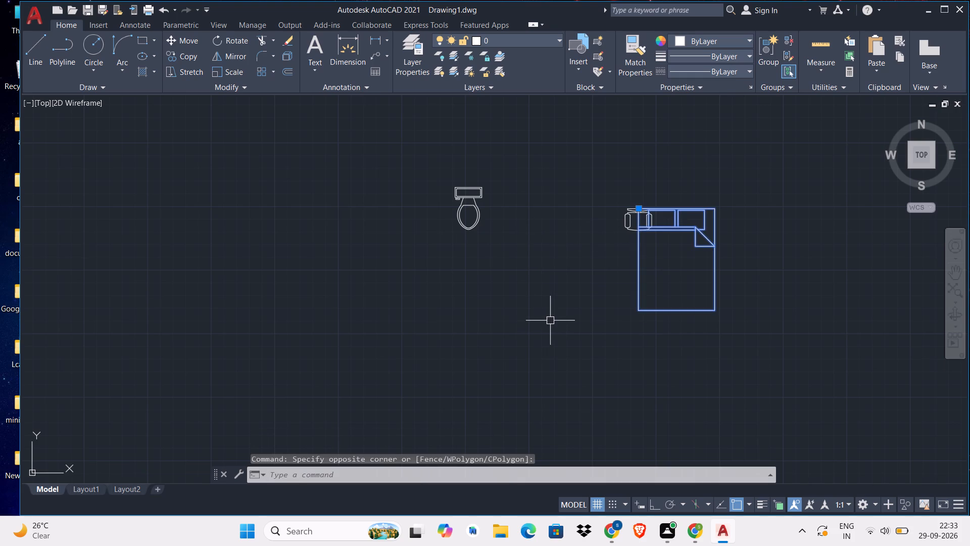
key(c)
text(O)
key(space)
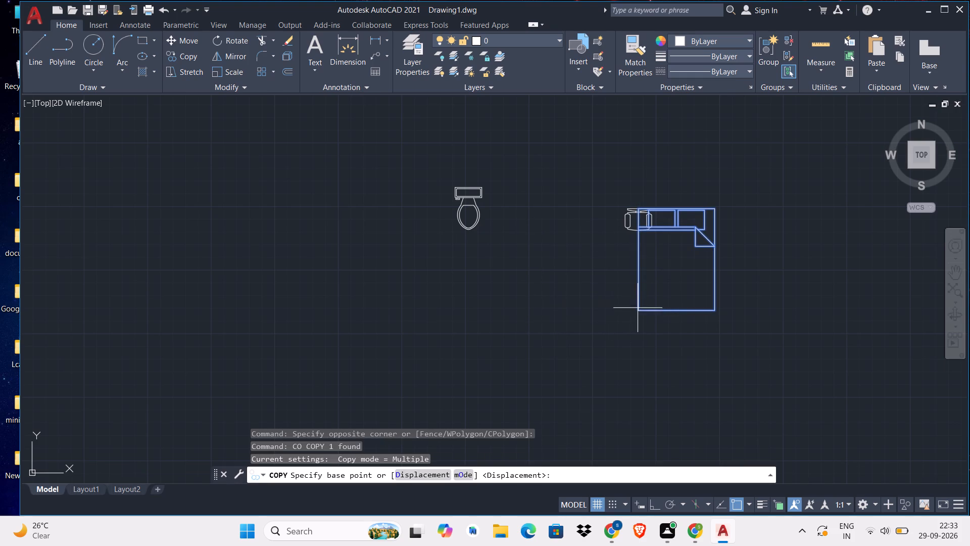
click(634, 308)
scroll(636, 308, down, 3)
middle_drag(624, 242, 613, 395)
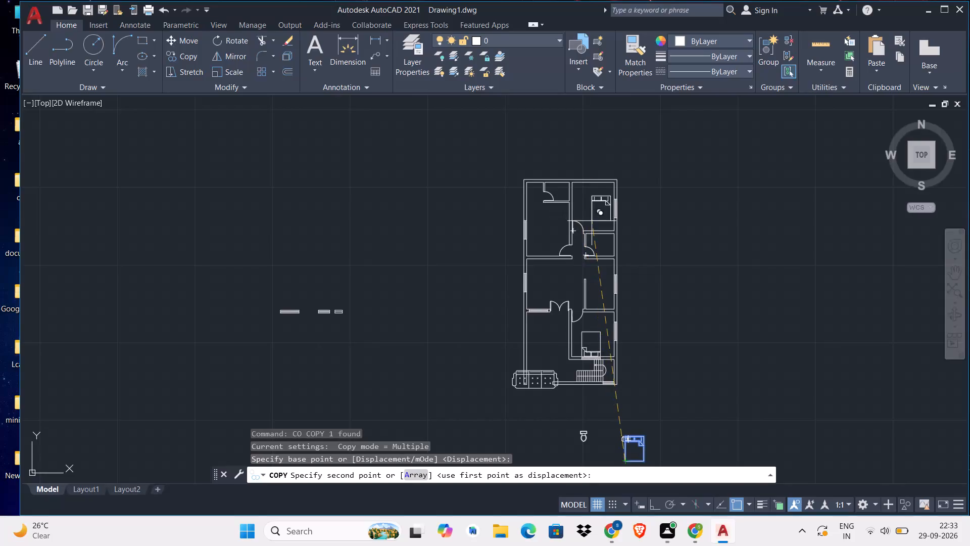
scroll(582, 209, up, 3)
middle_drag(581, 206, 584, 264)
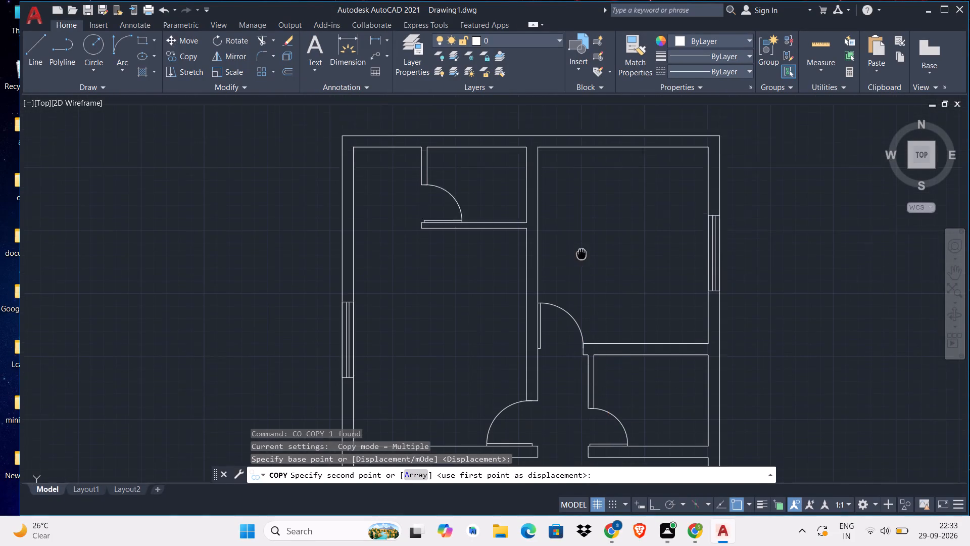
middle_drag(584, 264, 584, 303)
click(589, 302)
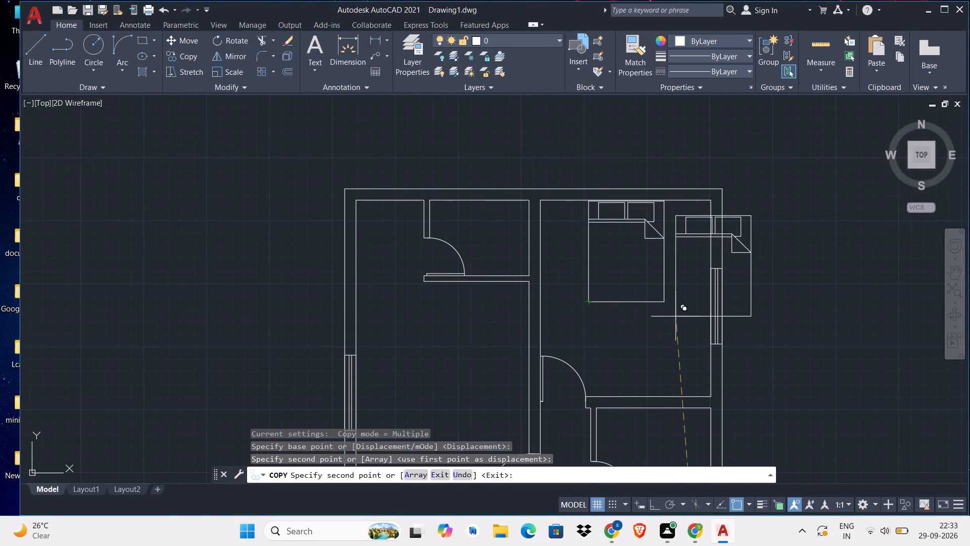
key(Escape)
Place the Lamp - Table block from the recently used blocks outside the plan, right of the upper-right bedroom, and close the block palette.
click(580, 65)
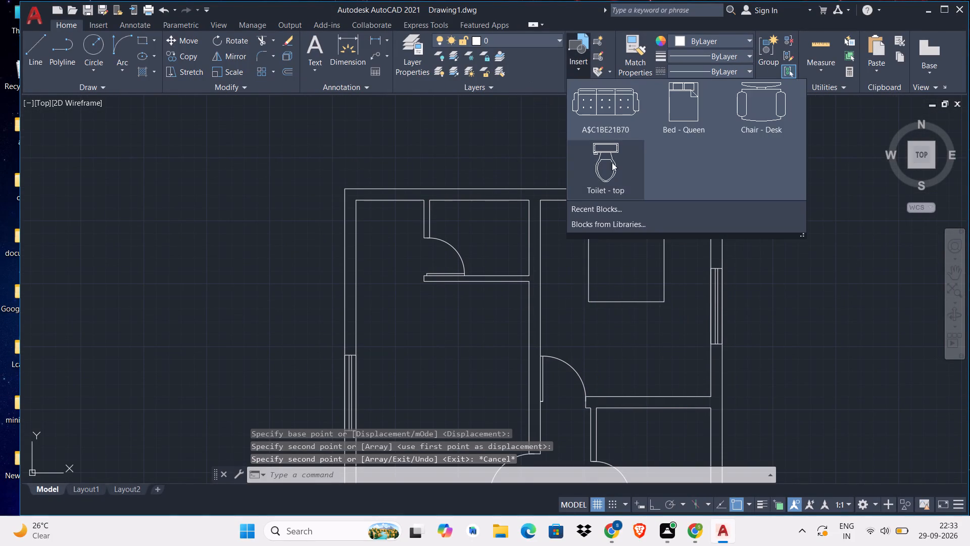
click(530, 165)
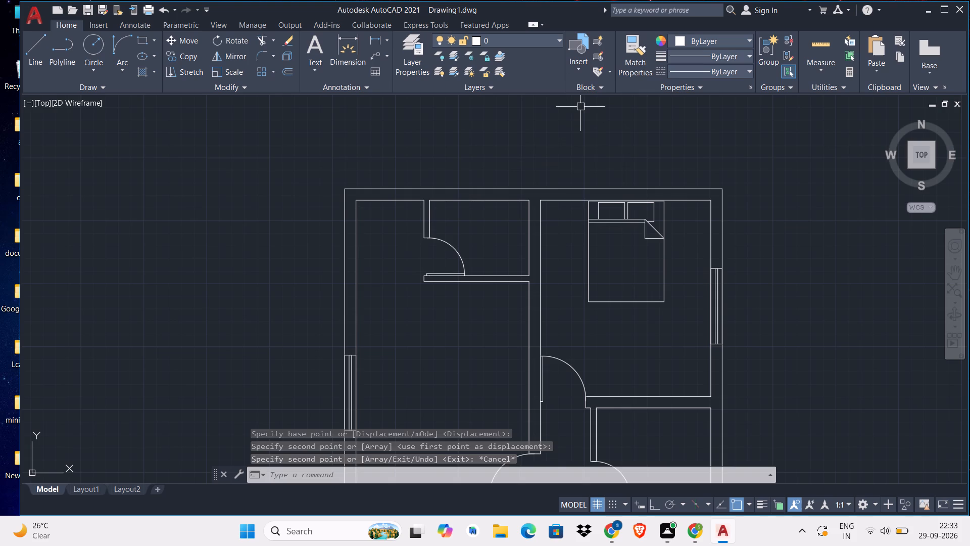
click(587, 88)
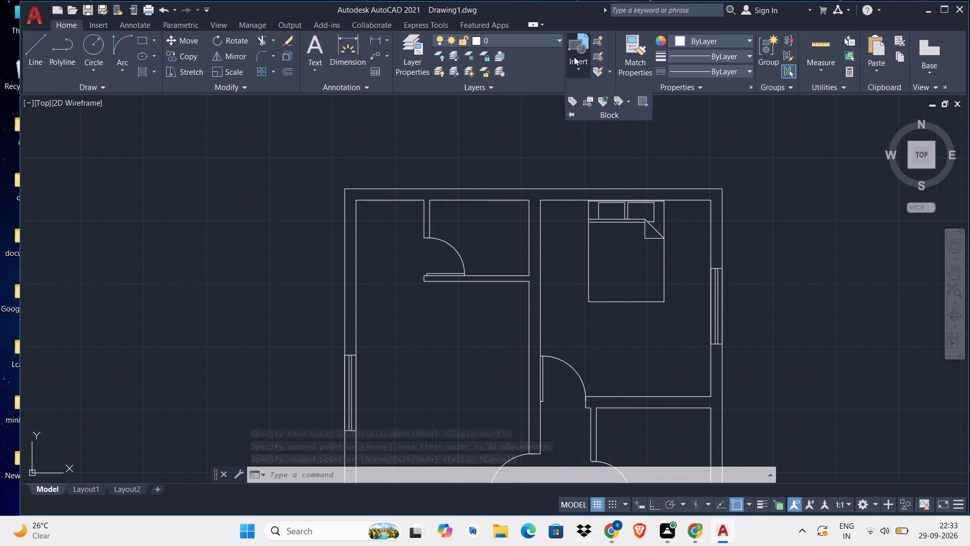
click(580, 70)
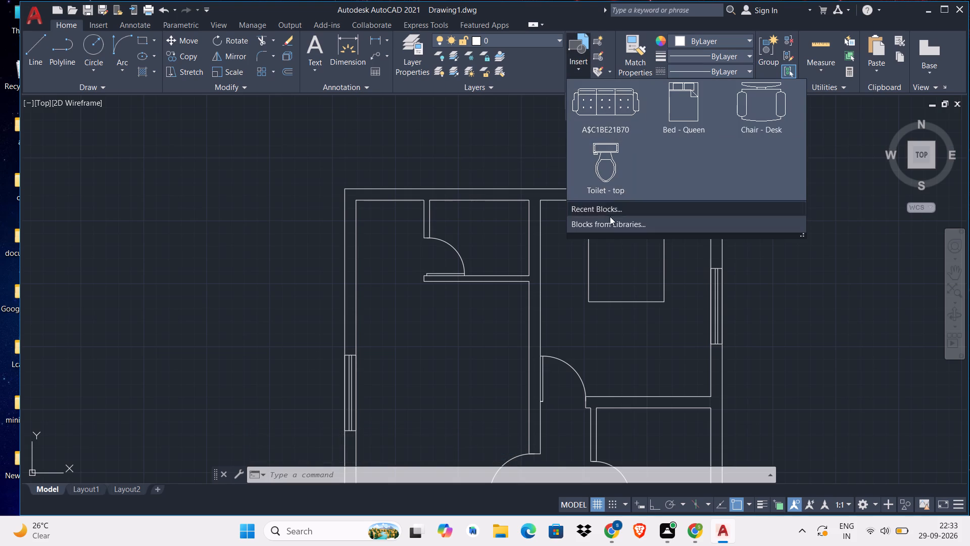
click(613, 221)
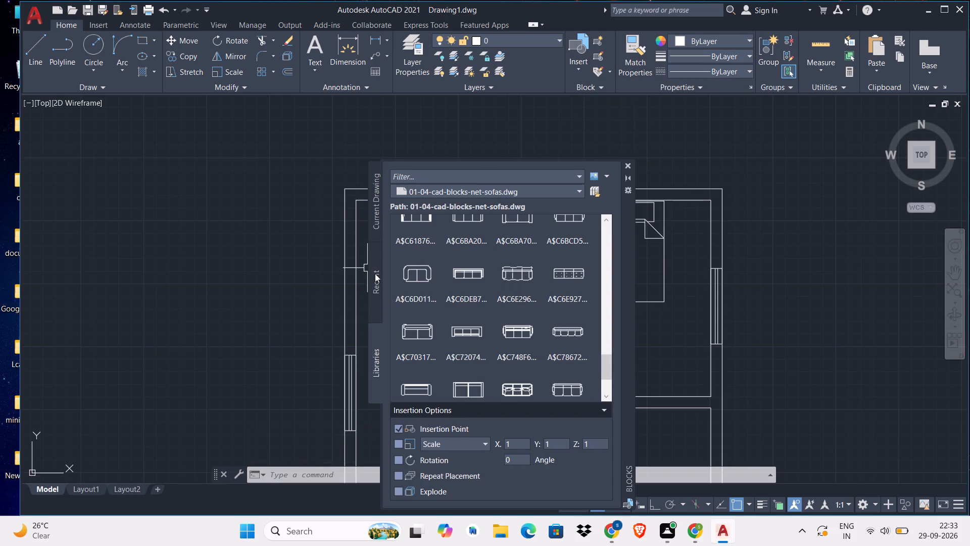
click(376, 286)
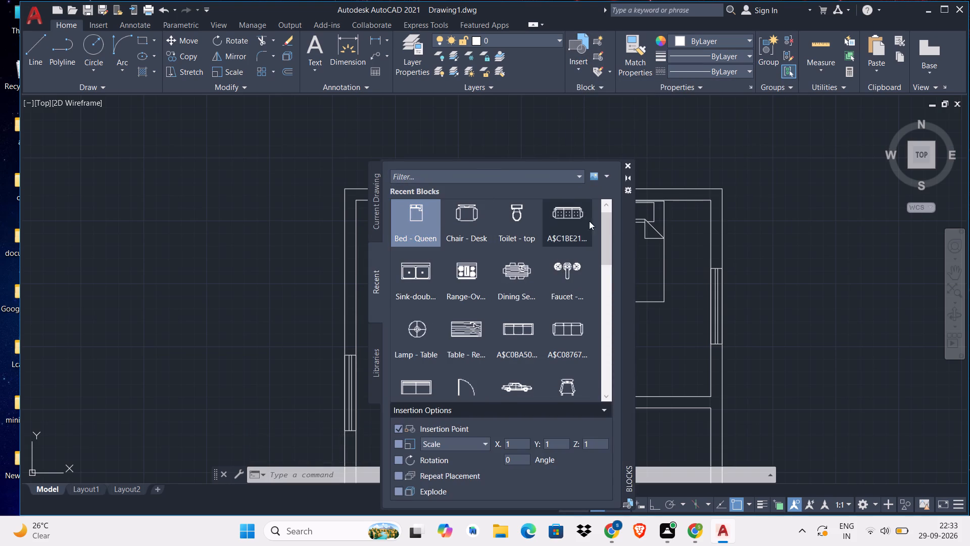
drag(411, 327, 780, 340)
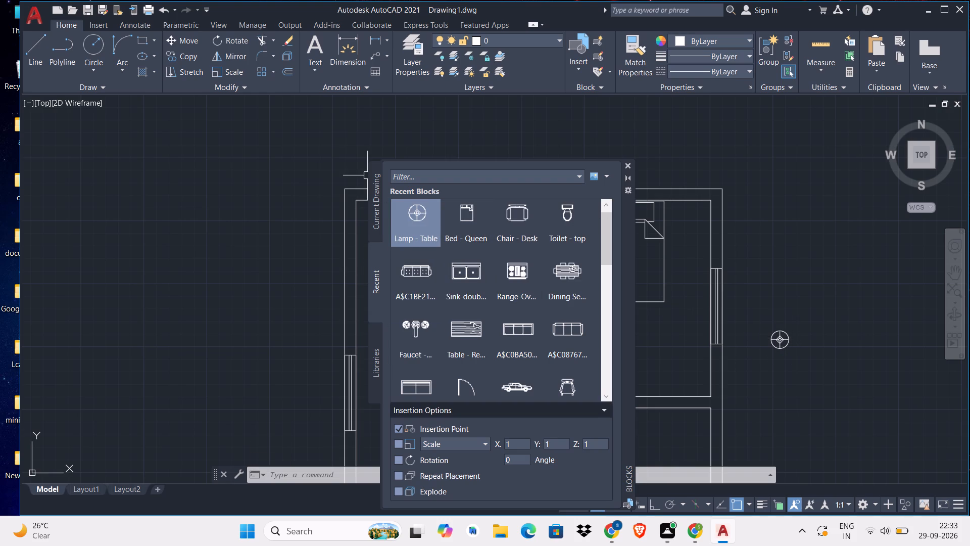
click(627, 167)
Copy the table lamp by its centre to both sides of the bed's headboard in the upper-right bedroom.
scroll(678, 226, up, 2)
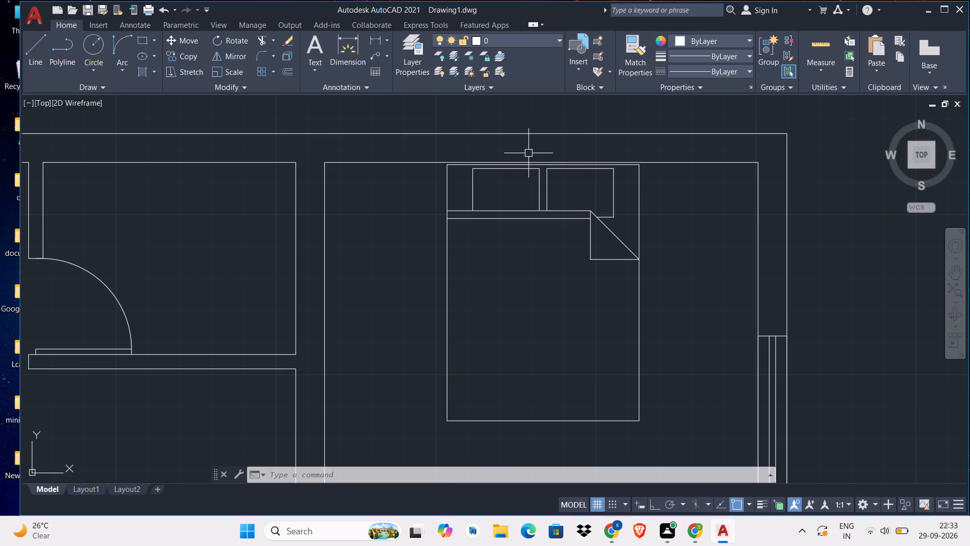
middle_drag(711, 227, 548, 199)
scroll(705, 229, down, 1)
drag(849, 322, 832, 333)
click(700, 437)
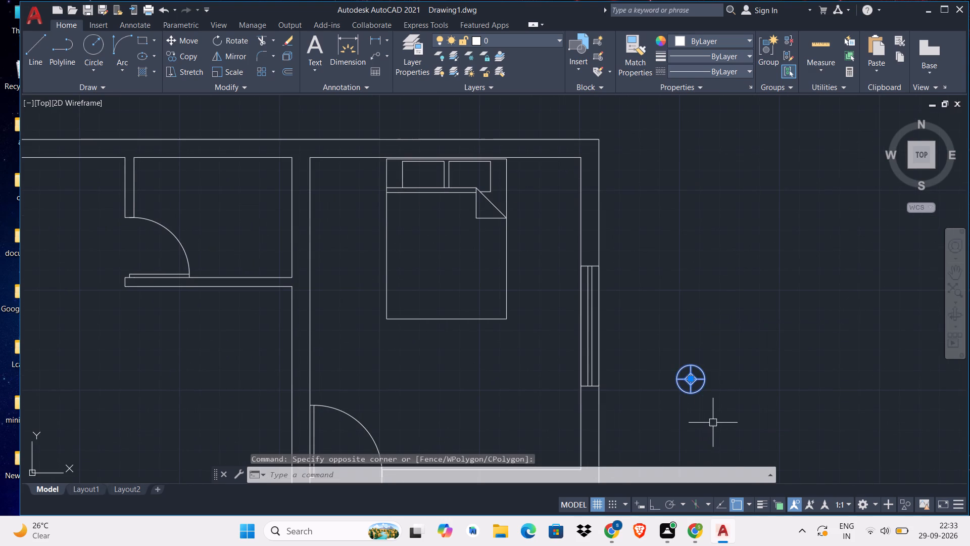
key(c)
key(o)
key(space)
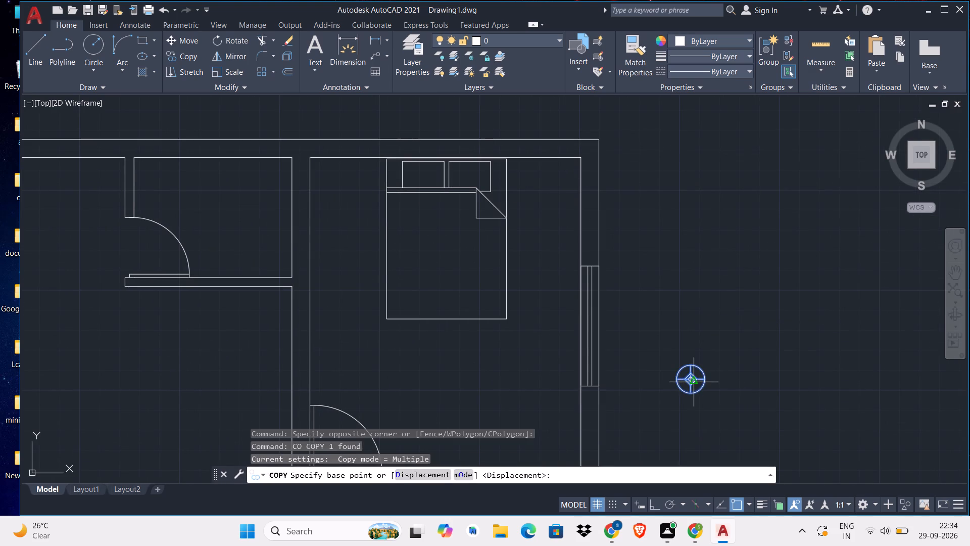
click(690, 376)
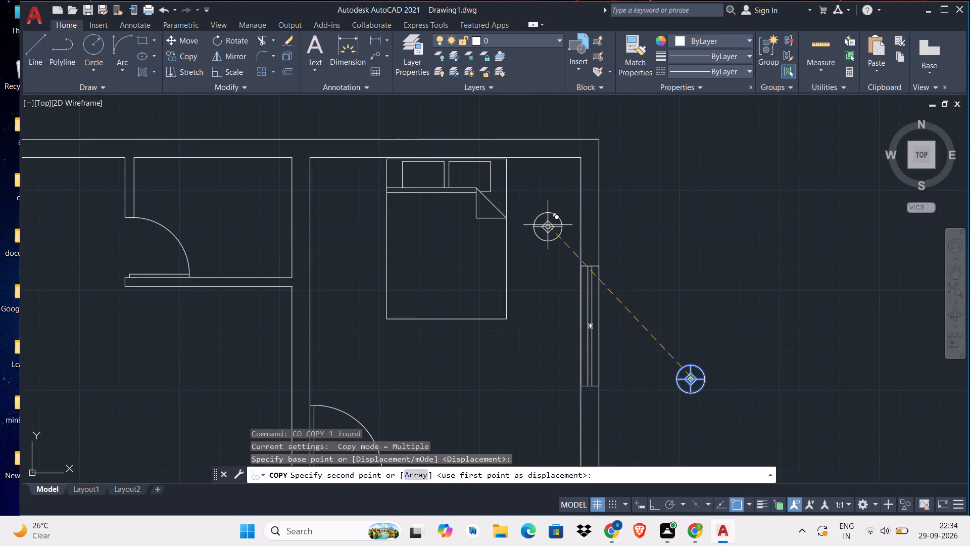
click(523, 175)
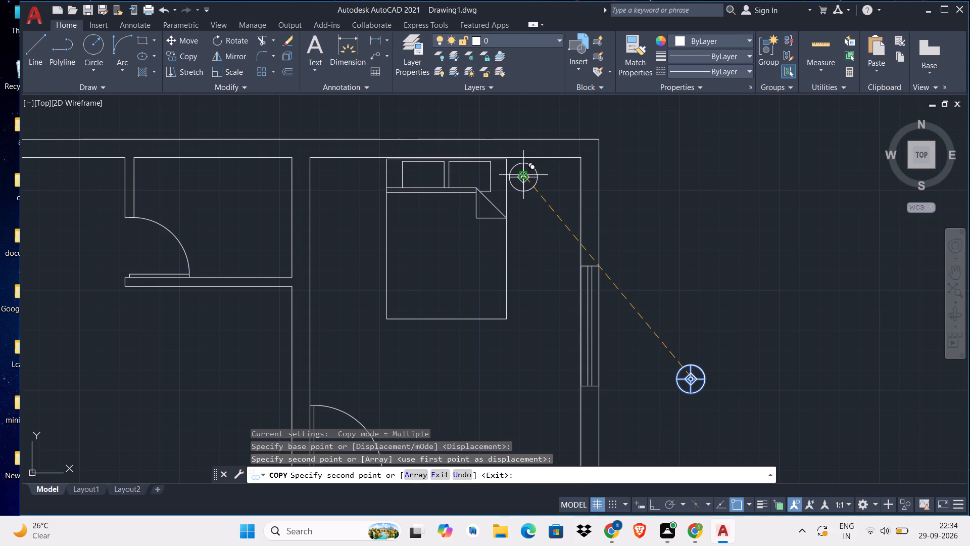
click(366, 174)
key(Escape)
Copy the table lamp outside the plan to both sides of the bed's headboard in the room above the staircase.
scroll(524, 162, up, 1)
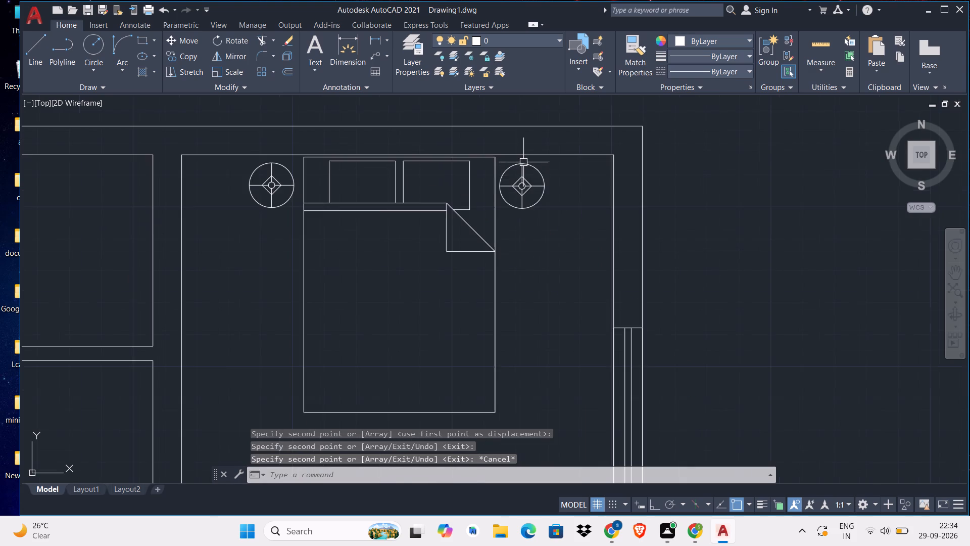
scroll(531, 189, down, 3)
scroll(587, 301, down, 1)
middle_drag(587, 301, 584, 193)
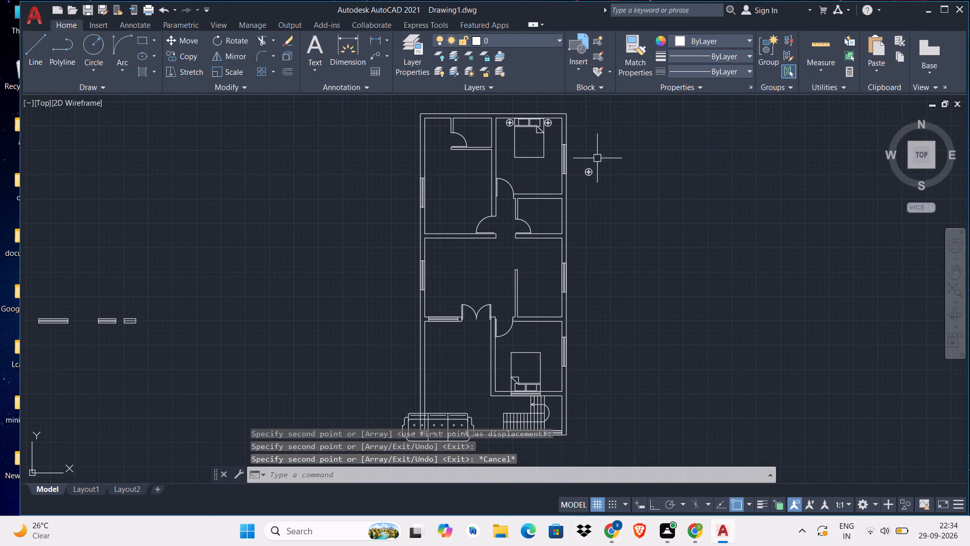
click(597, 158)
click(588, 193)
key(c)
text(O)
key(space)
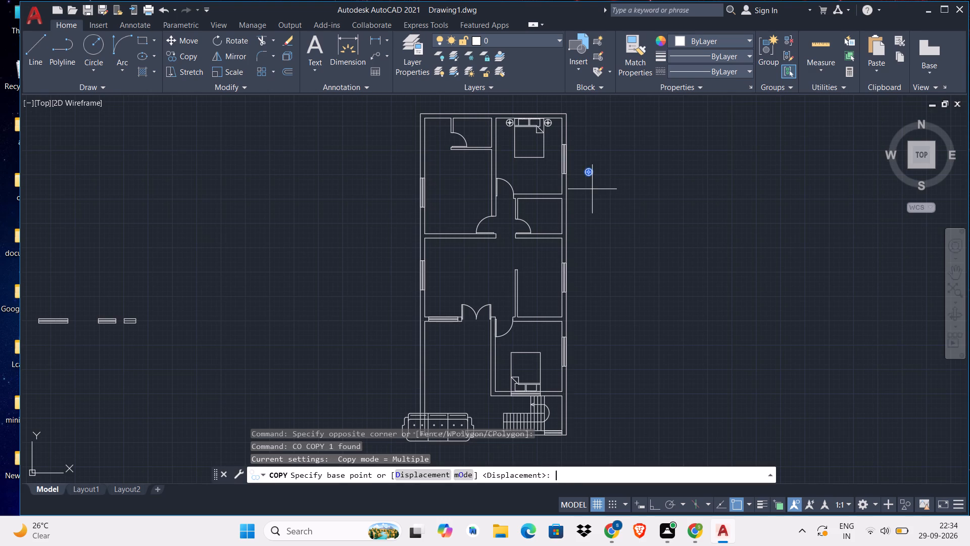
click(590, 170)
middle_drag(601, 378, 629, 191)
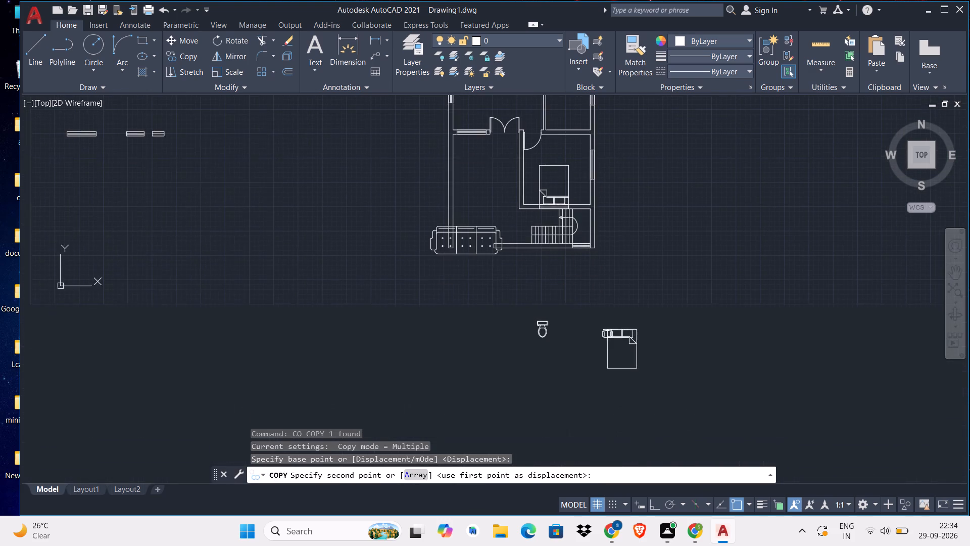
scroll(573, 199, up, 3)
click(573, 199)
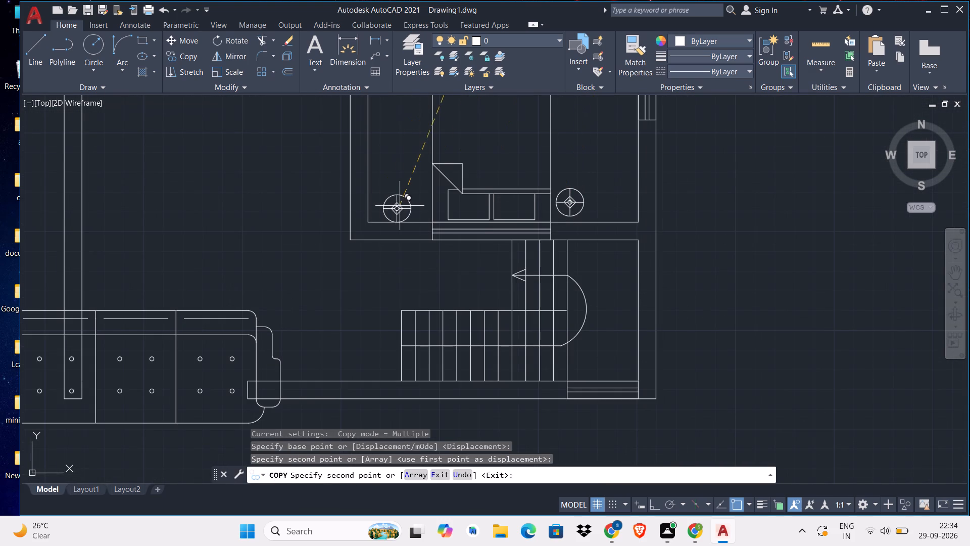
click(411, 200)
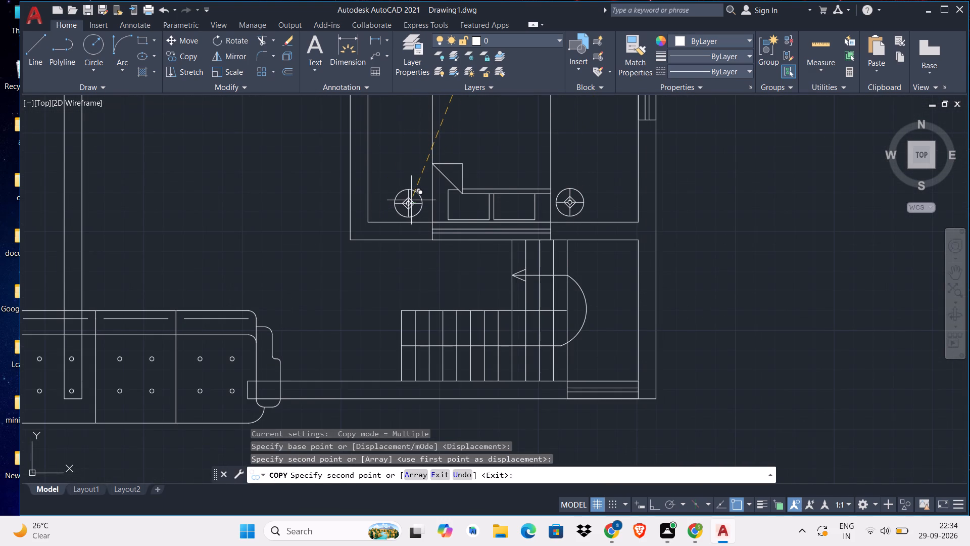
middle_drag(576, 244, 705, 292)
key(Escape)
key(Escape)
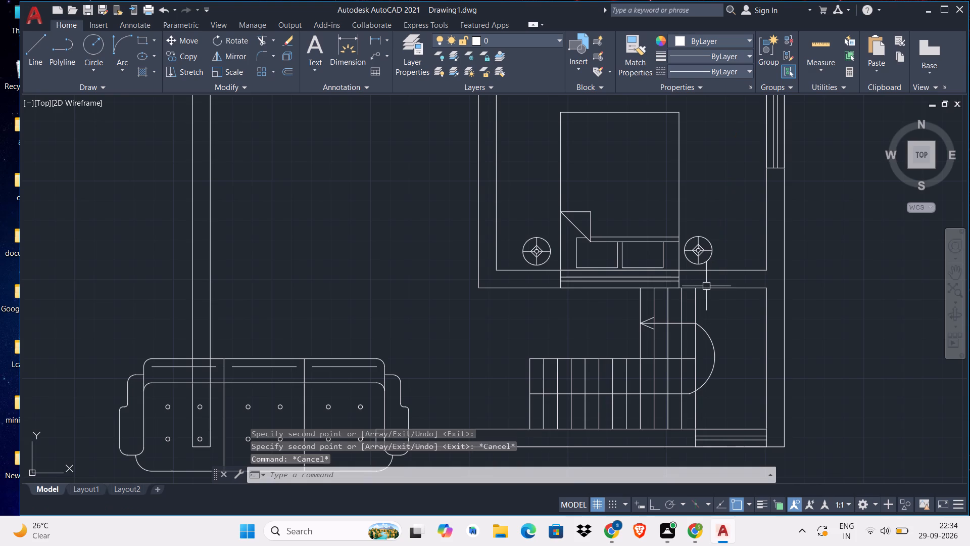
key(Escape)
key(Escape)
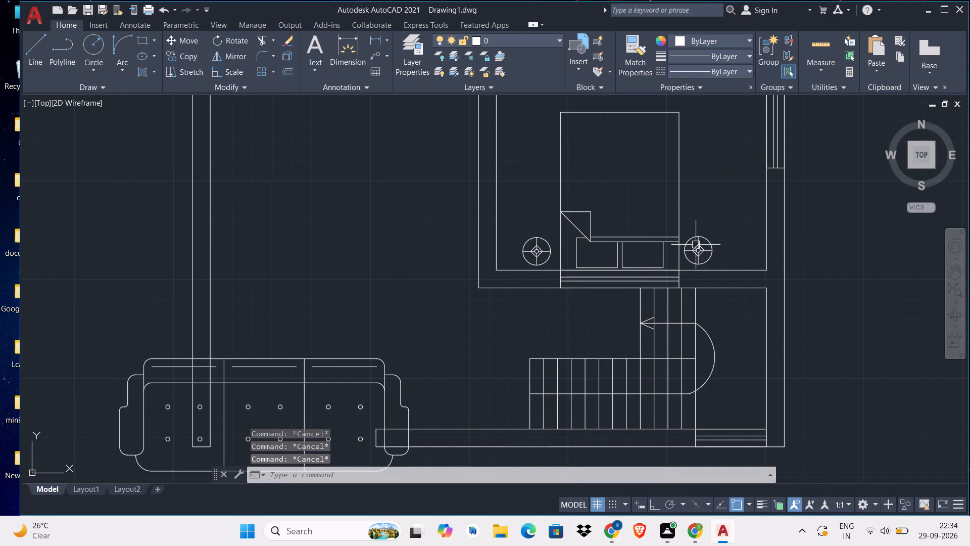
Draw a rectangular side table around the lamp on the right side of the bed in the room above the staircase.
middle_drag(669, 231, 750, 387)
scroll(751, 382, down, 3)
middle_drag(752, 349, 747, 408)
middle_drag(746, 401, 699, 284)
scroll(746, 399, up, 1)
scroll(699, 282, up, 2)
click(746, 278)
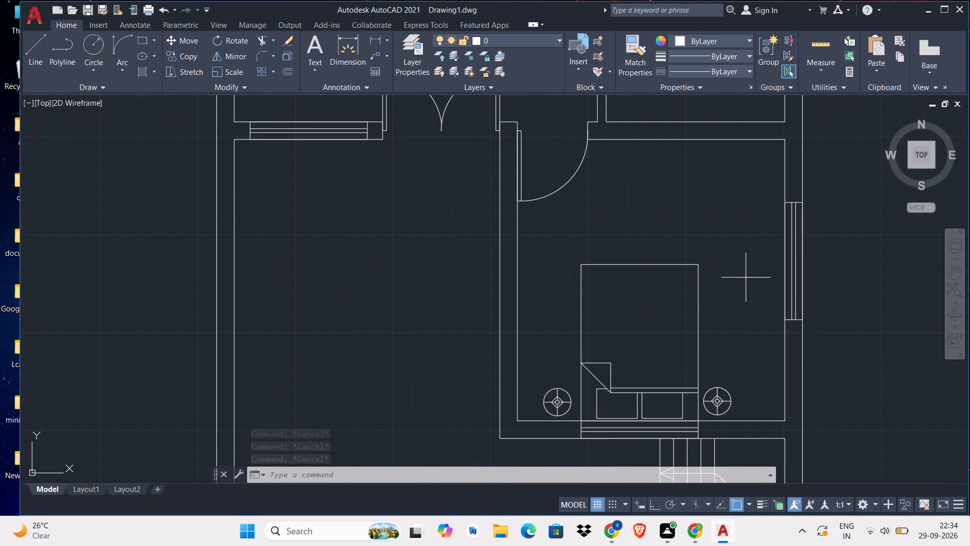
key(Escape)
middle_drag(686, 241, 634, 183)
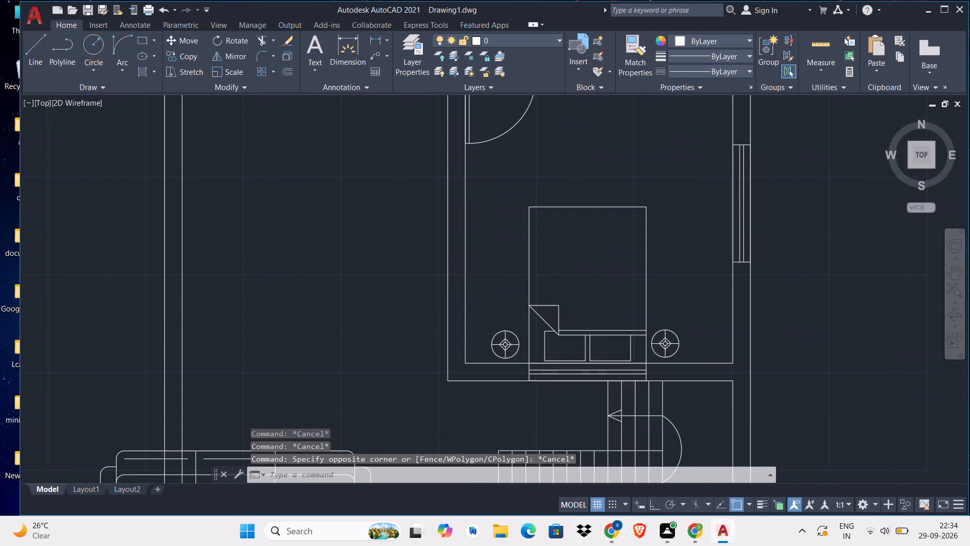
scroll(658, 346, up, 2)
text(REC)
key(space)
click(633, 371)
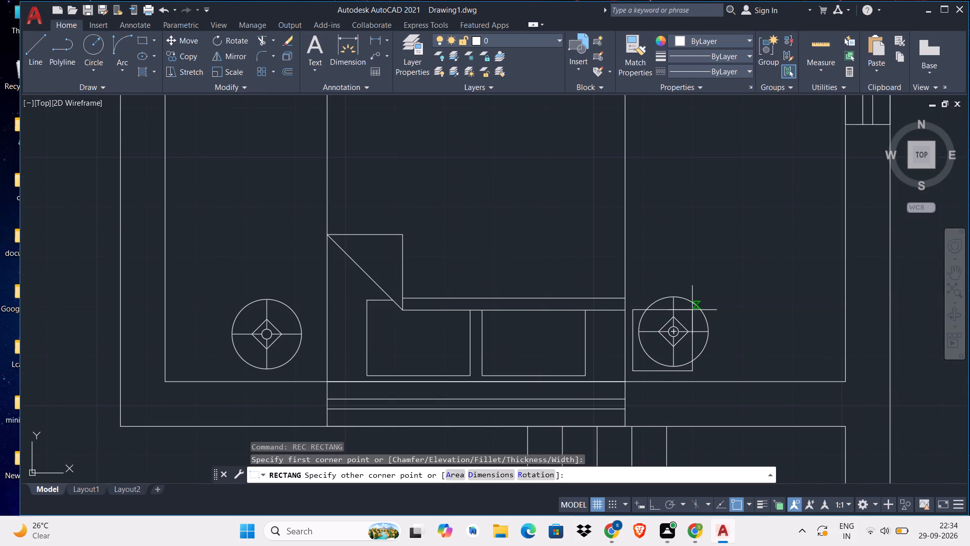
click(713, 290)
middle_drag(722, 336, 764, 302)
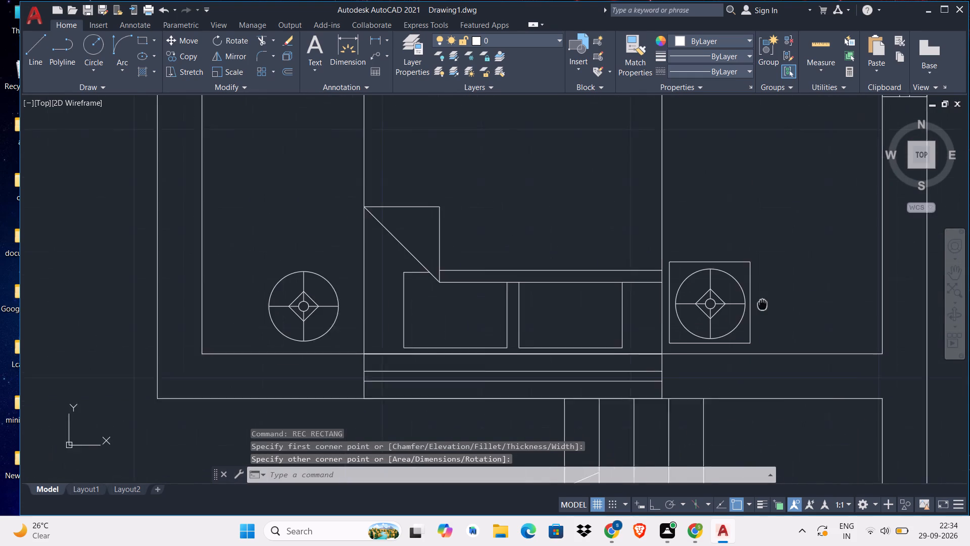
middle_drag(764, 302, 764, 298)
key(Escape)
Copy the side-table rectangle, based at its lamp's centre, onto the lamp left of the same bed.
scroll(747, 324, up, 2)
click(752, 341)
click(726, 356)
key(c)
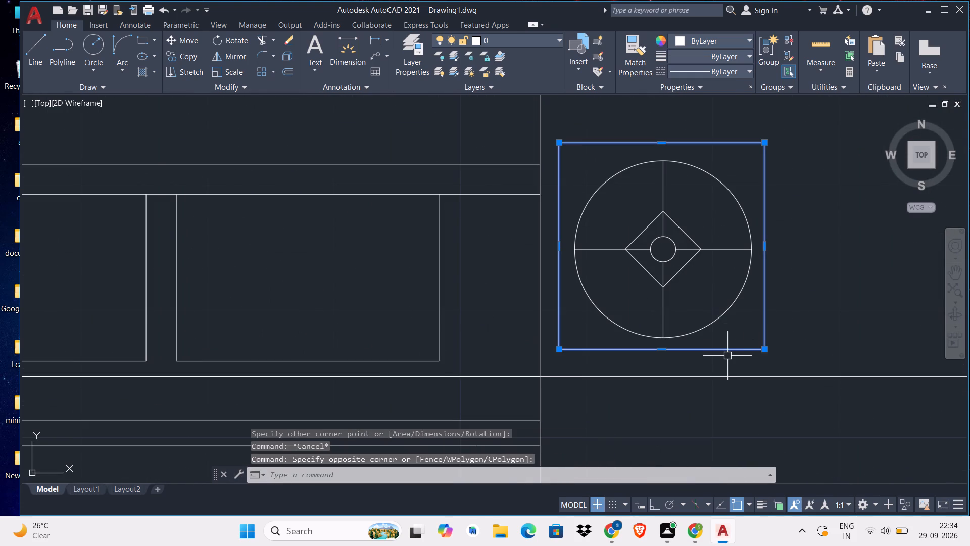
text(O)
key(space)
middle_drag(687, 350, 762, 336)
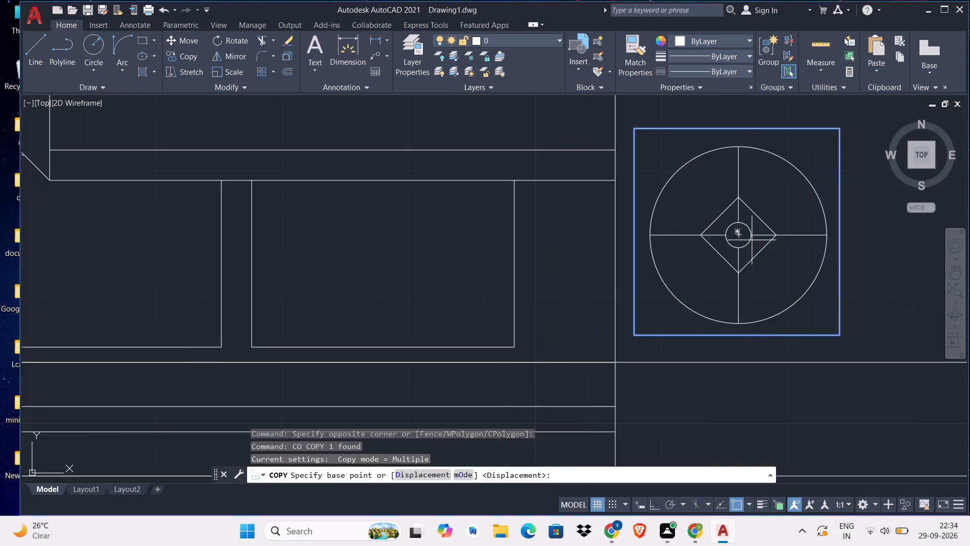
click(735, 234)
scroll(737, 267, down, 1)
middle_drag(483, 265, 934, 262)
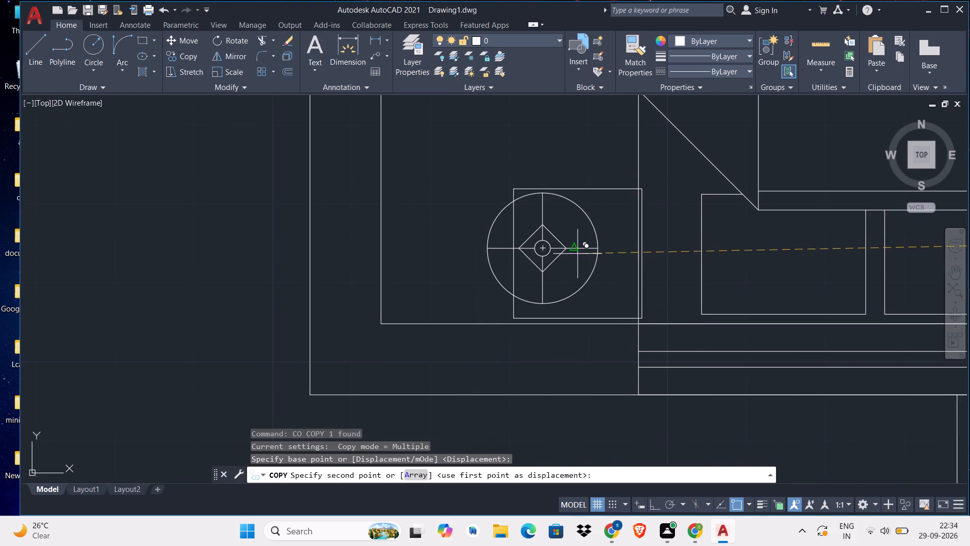
click(543, 248)
Place two more copies of the side-table rectangle centred on the lamps beside the bed in the upper-right bedroom.
scroll(566, 283, down, 6)
middle_drag(594, 229, 602, 331)
middle_drag(603, 138, 603, 138)
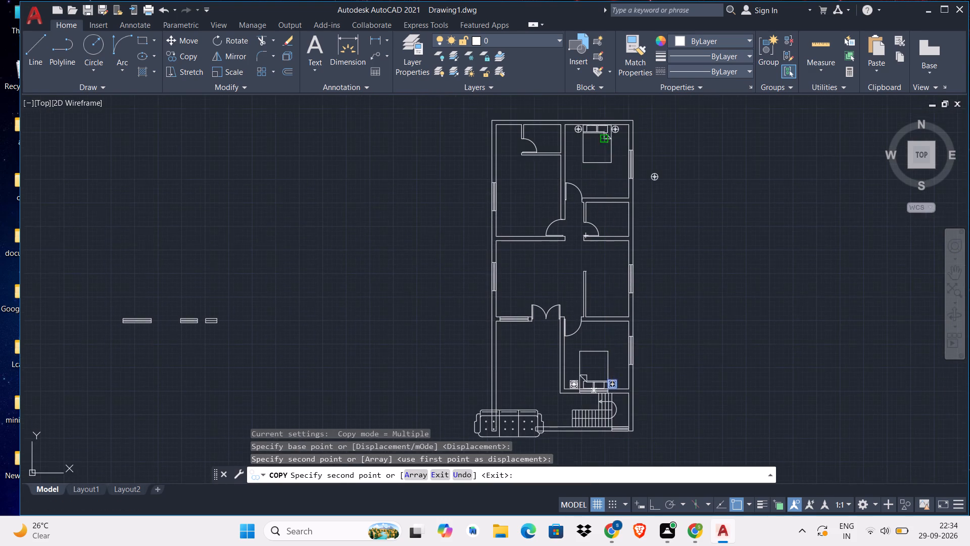
middle_drag(603, 138, 608, 282)
scroll(618, 261, up, 3)
scroll(622, 314, up, 3)
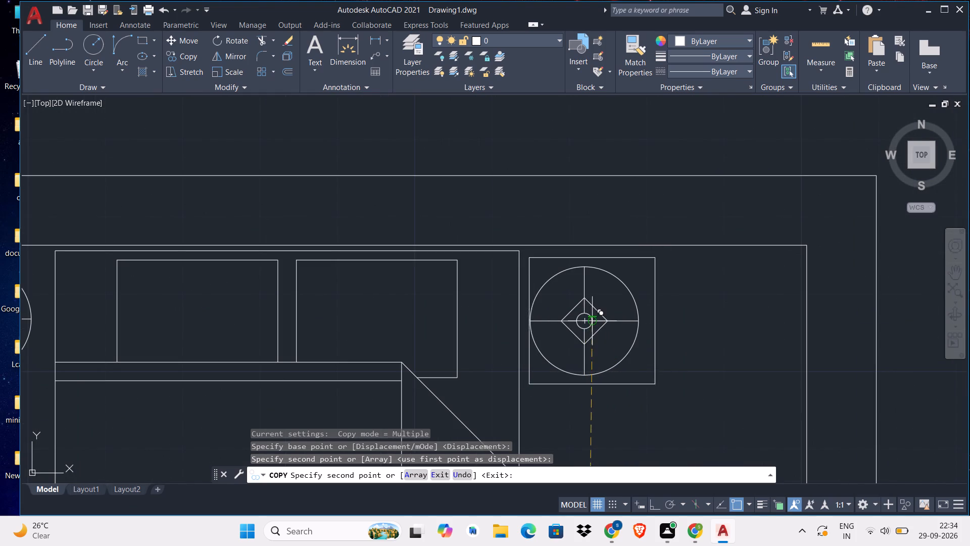
click(583, 323)
middle_drag(583, 323, 969, 302)
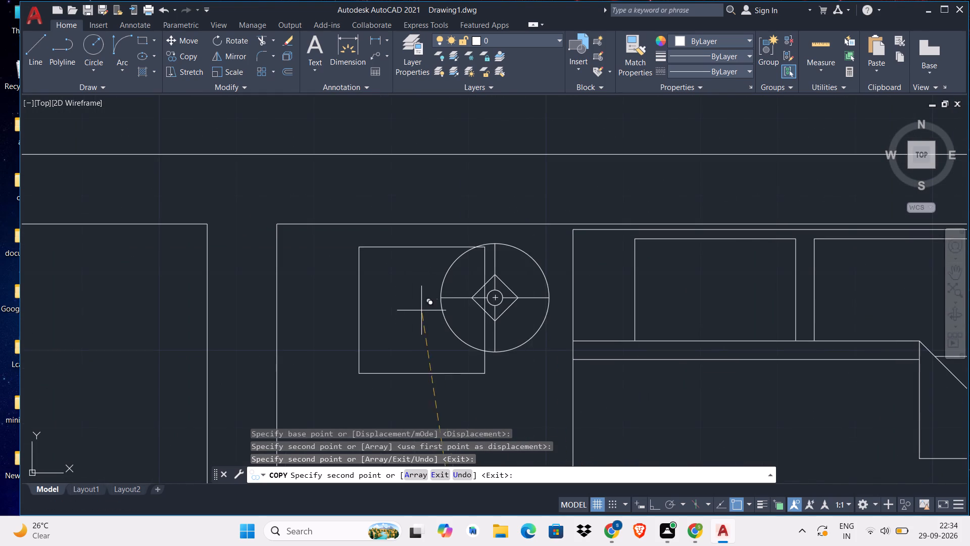
click(496, 297)
scroll(494, 341, down, 2)
middle_drag(496, 342, 654, 260)
scroll(655, 259, down, 3)
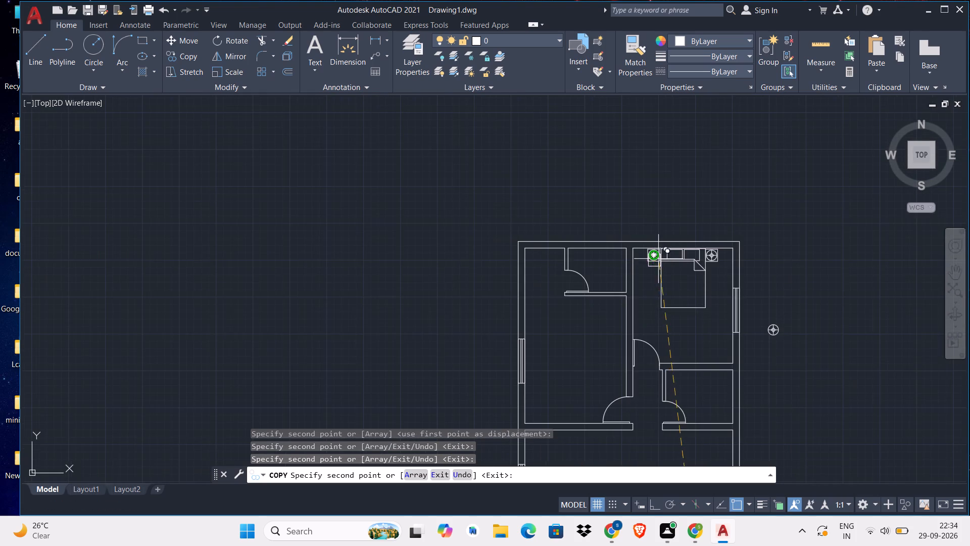
middle_drag(663, 296, 679, 260)
key(Escape)
Copy the upper-right bedroom's bed with both lamps and side tables to the empty area left of the plan.
scroll(718, 223, up, 1)
scroll(718, 223, down, 1)
scroll(718, 223, up, 2)
click(766, 219)
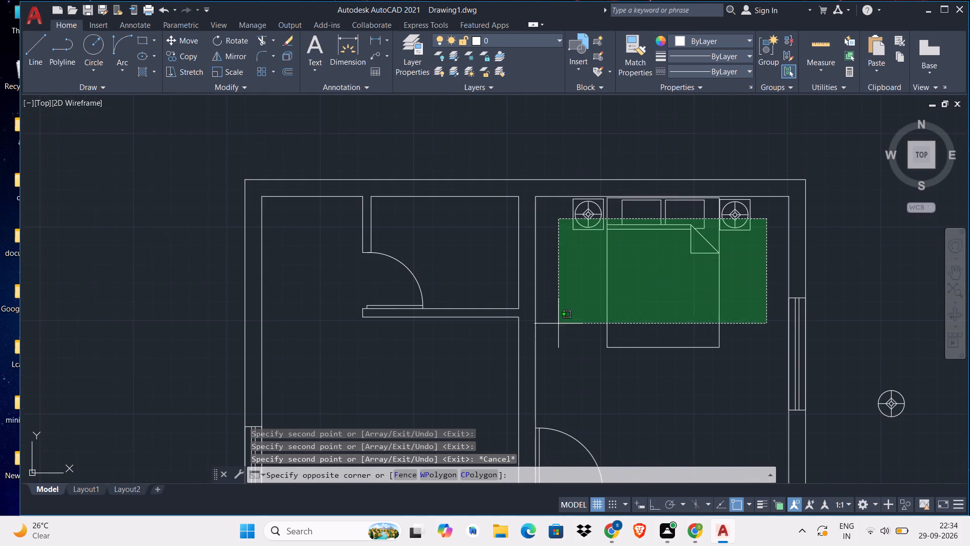
click(548, 356)
key(c)
text(O)
key(space)
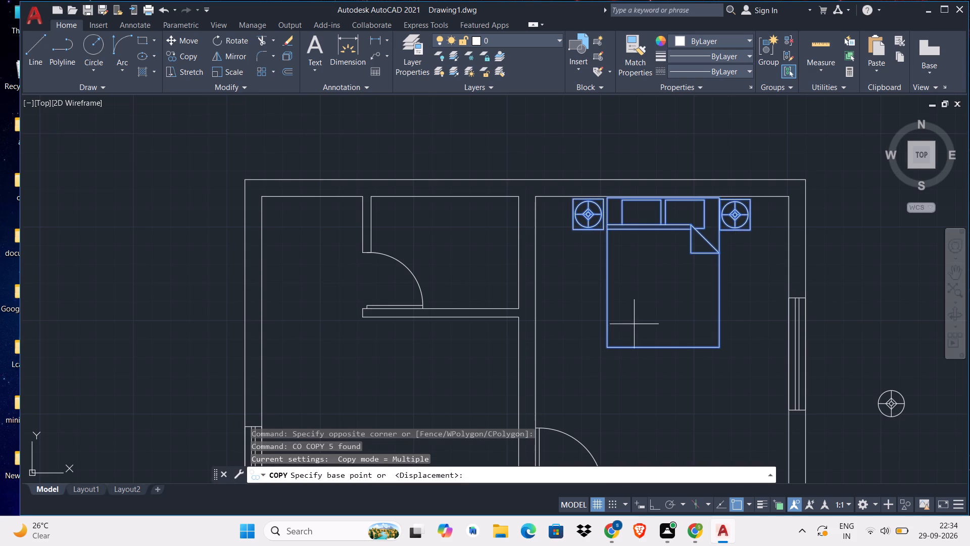
click(573, 199)
scroll(499, 377, down, 1)
middle_drag(499, 377, 681, 208)
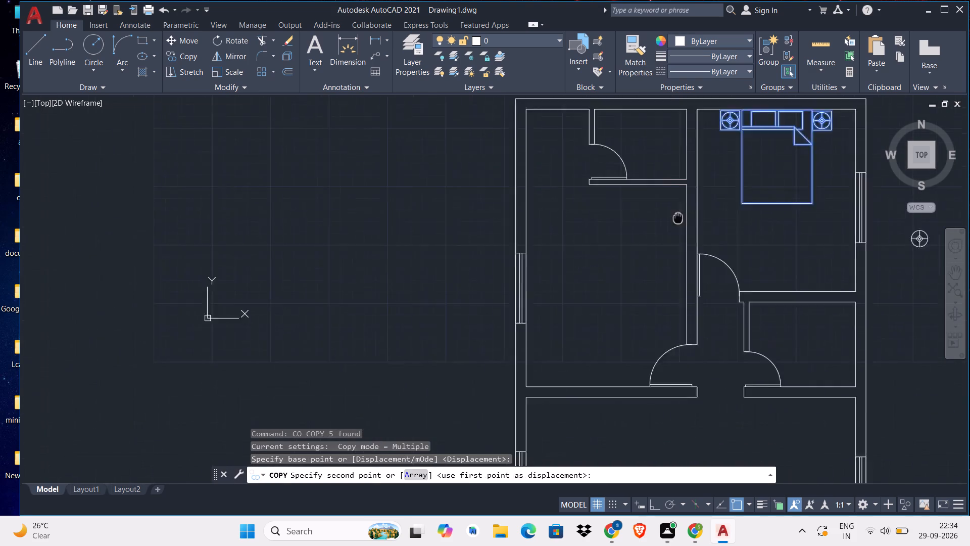
middle_drag(681, 208, 672, 153)
scroll(637, 152, down, 2)
scroll(580, 171, up, 1)
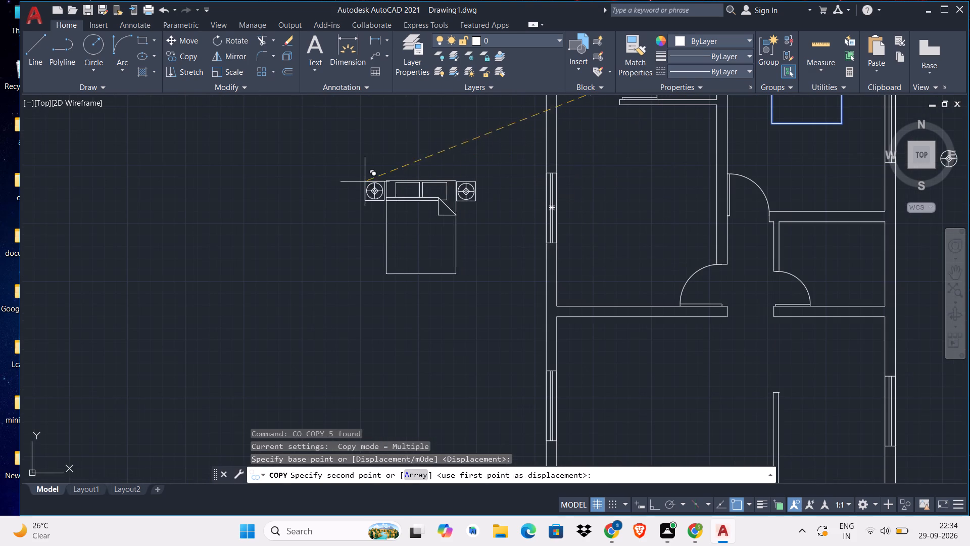
click(345, 184)
key(Escape)
Rotate the copied bed set a quarter turn counterclockwise with Ortho on, about its upper-right corner, so the headboard faces left.
click(466, 149)
click(294, 273)
key(r)
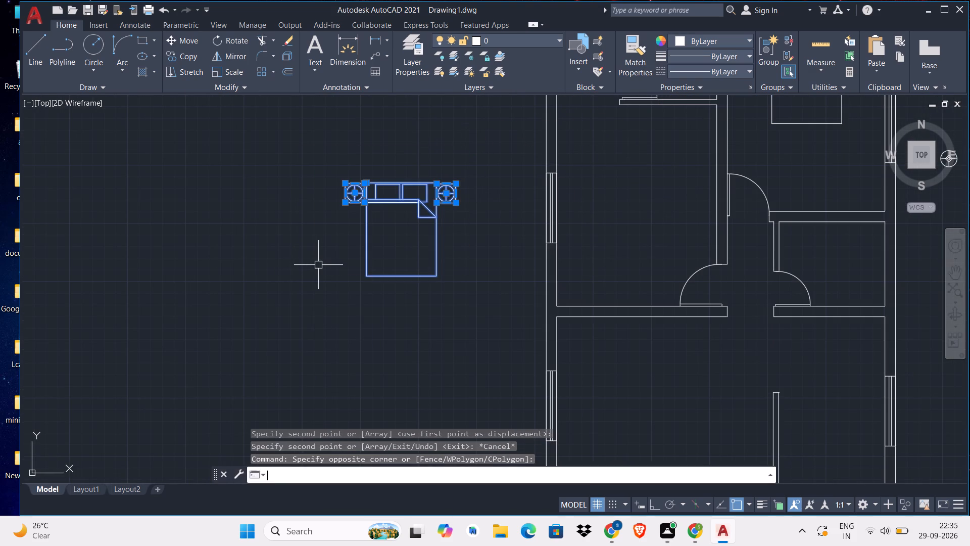
text(O)
key(space)
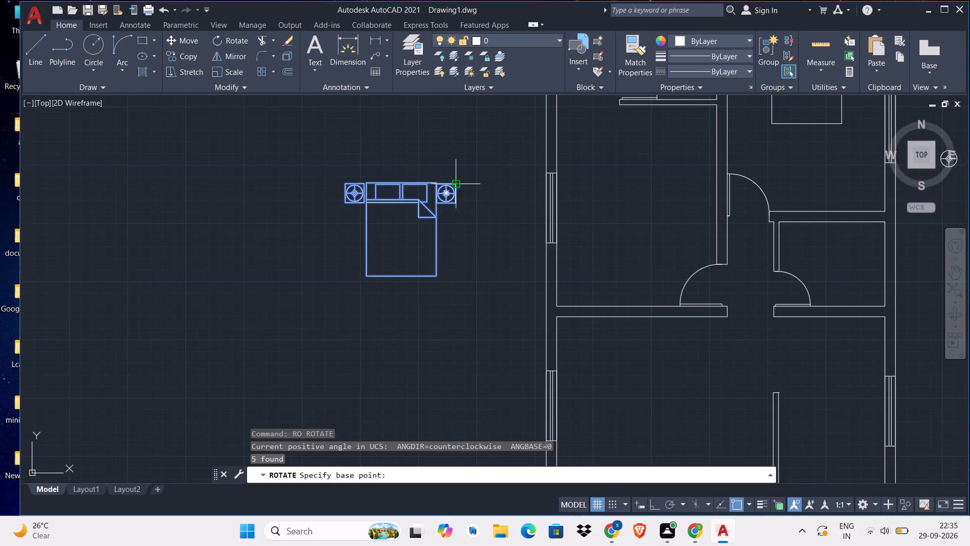
click(459, 181)
key(ctrl+l)
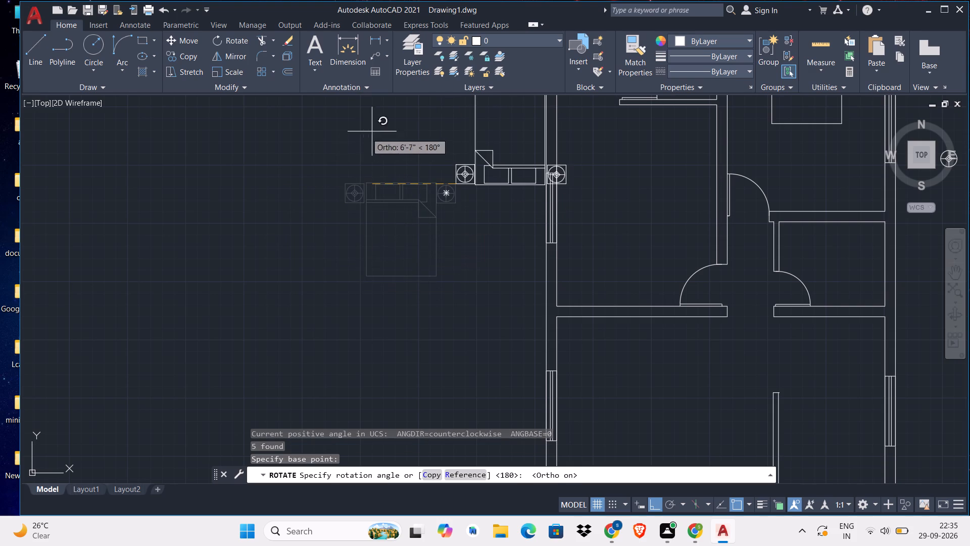
click(512, 116)
key(Escape)
With Ortho off, copy the rotated bed set into the left bedroom, with its headboard against the left wall at the window.
click(490, 154)
click(404, 330)
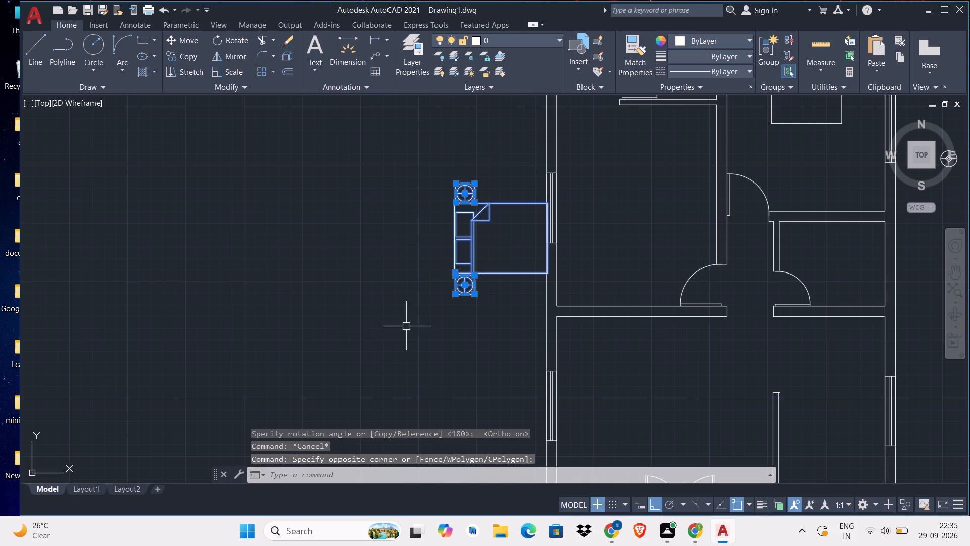
text(CO)
key(space)
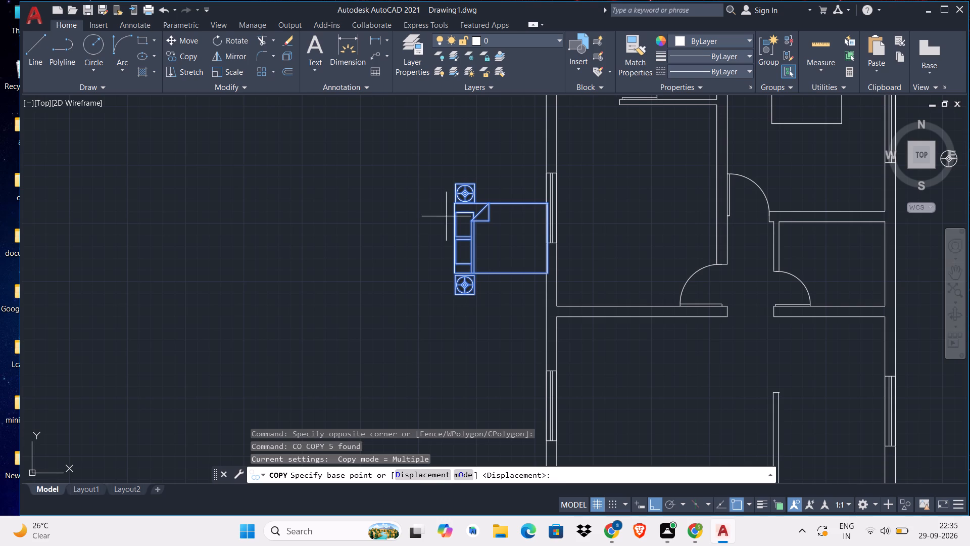
click(453, 239)
middle_drag(603, 215, 507, 224)
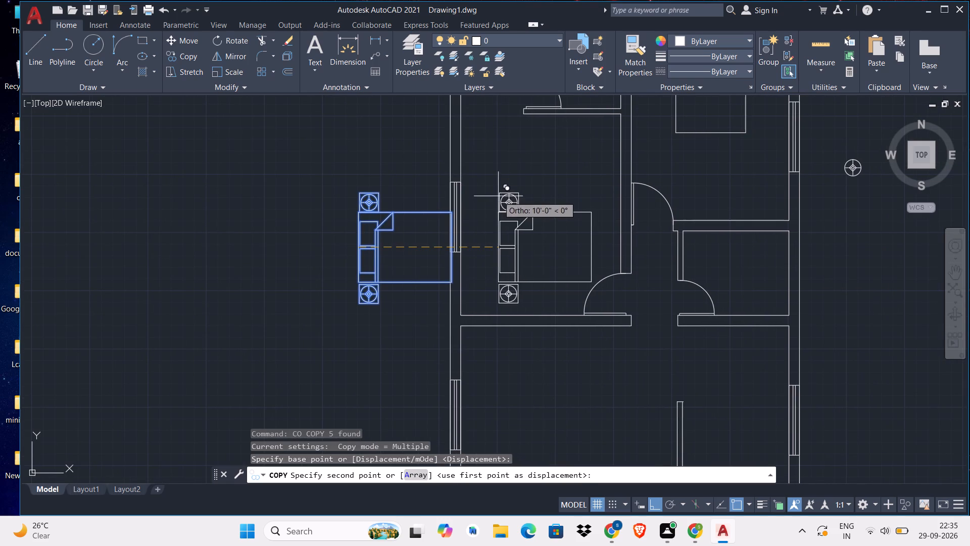
key(ctrl+l)
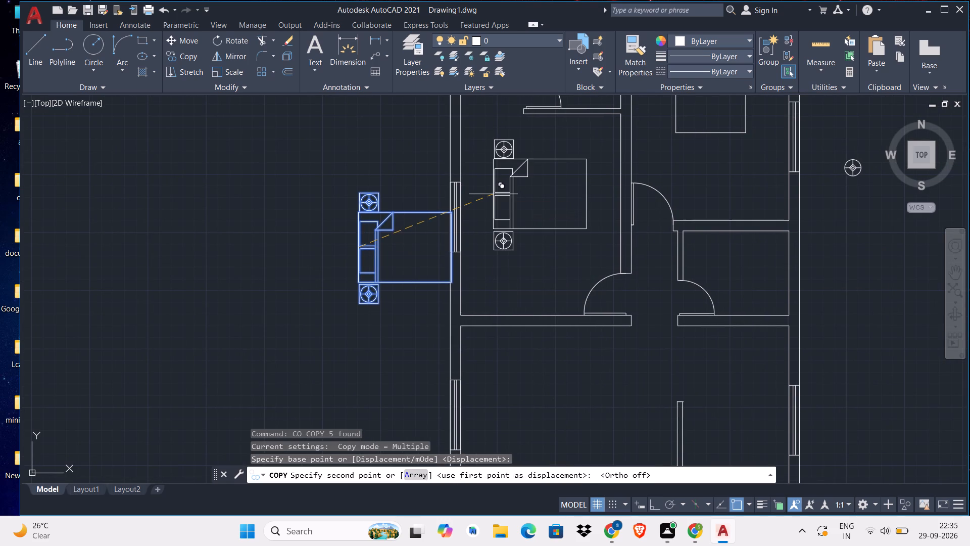
scroll(484, 205, up, 1)
click(449, 220)
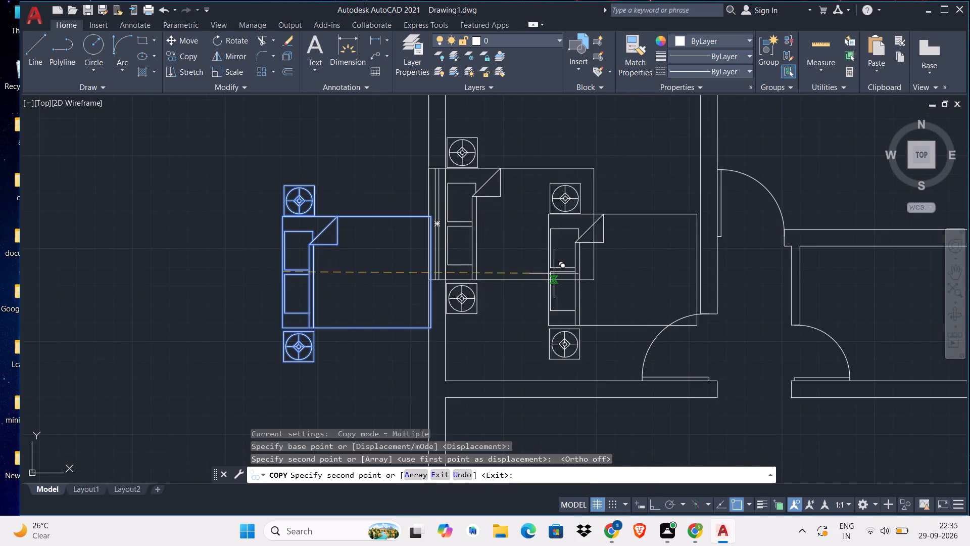
scroll(582, 283, down, 3)
key(Escape)
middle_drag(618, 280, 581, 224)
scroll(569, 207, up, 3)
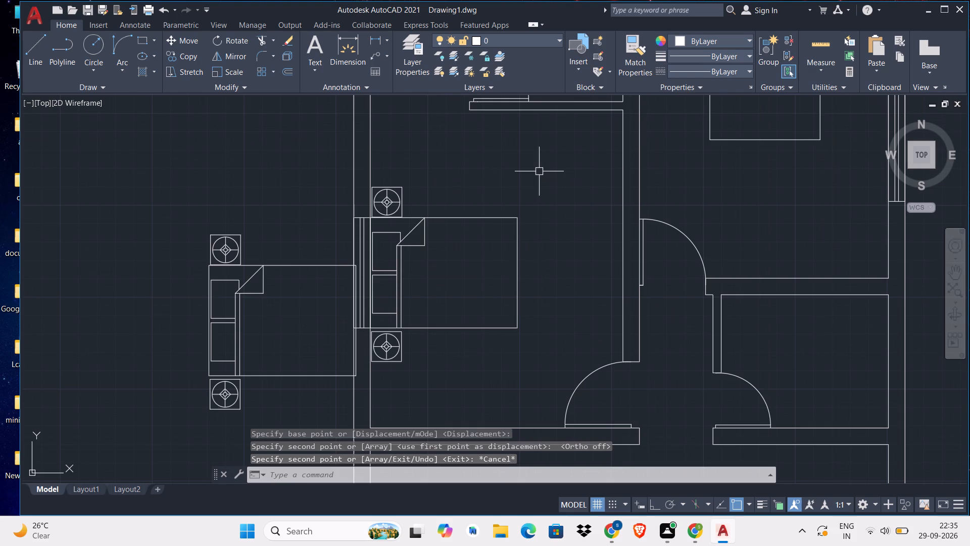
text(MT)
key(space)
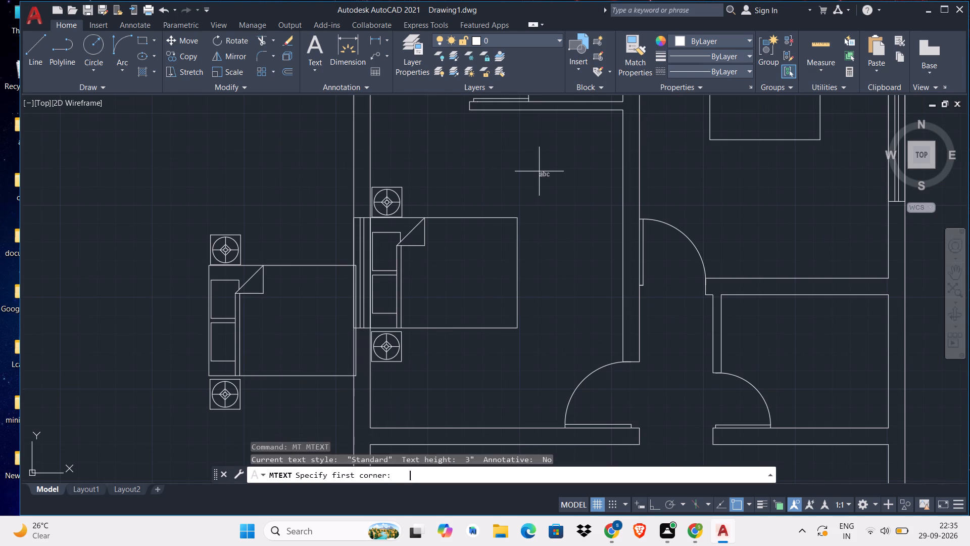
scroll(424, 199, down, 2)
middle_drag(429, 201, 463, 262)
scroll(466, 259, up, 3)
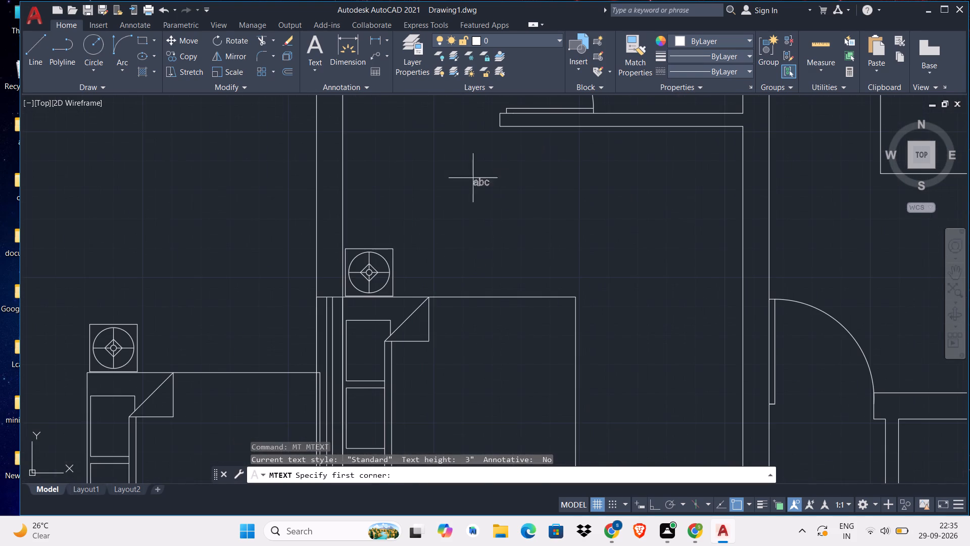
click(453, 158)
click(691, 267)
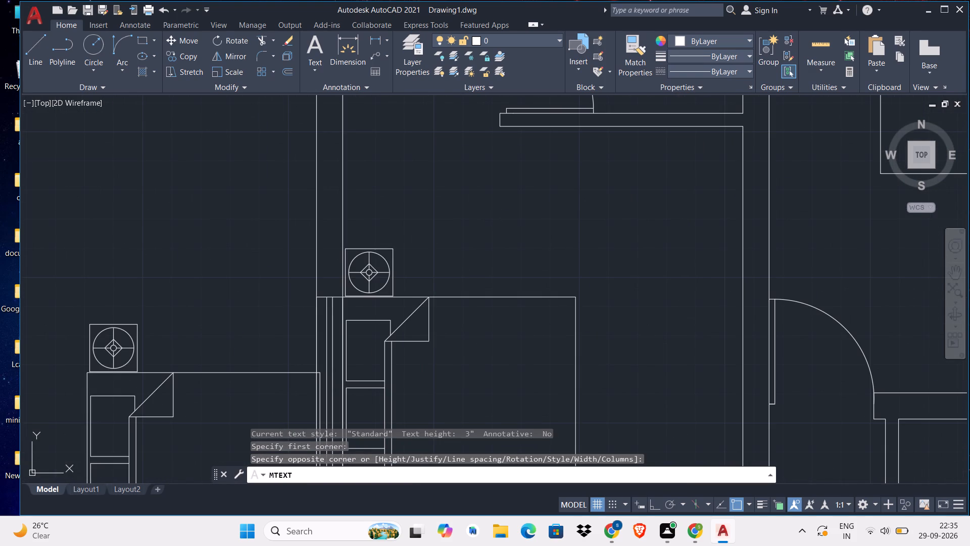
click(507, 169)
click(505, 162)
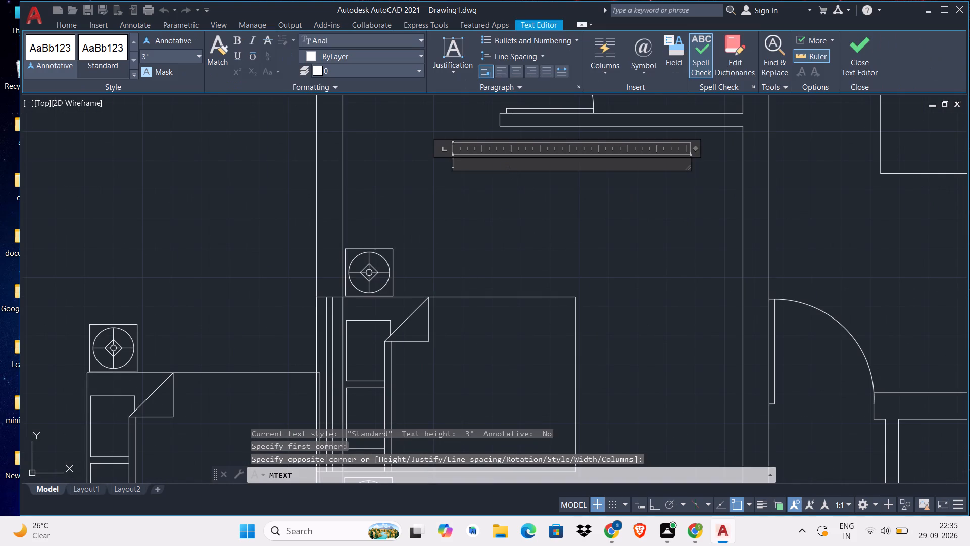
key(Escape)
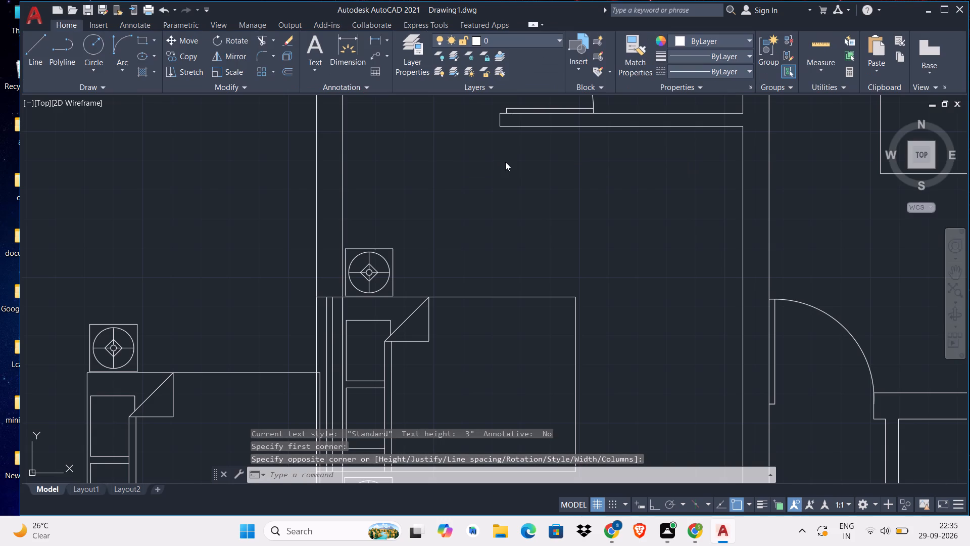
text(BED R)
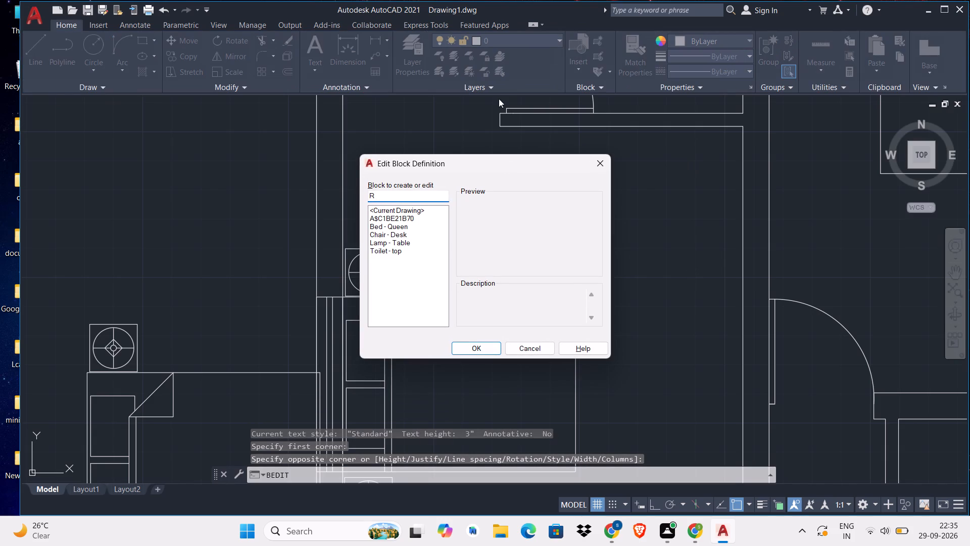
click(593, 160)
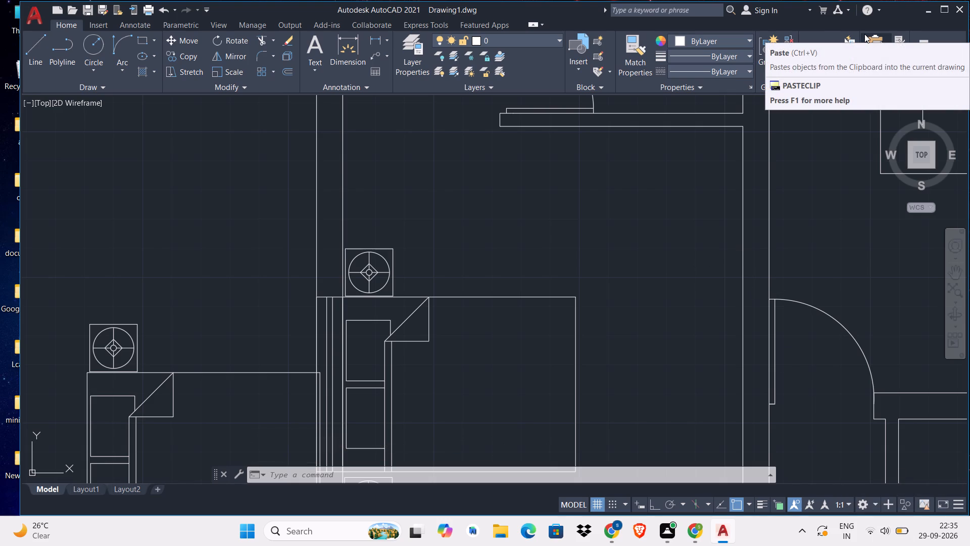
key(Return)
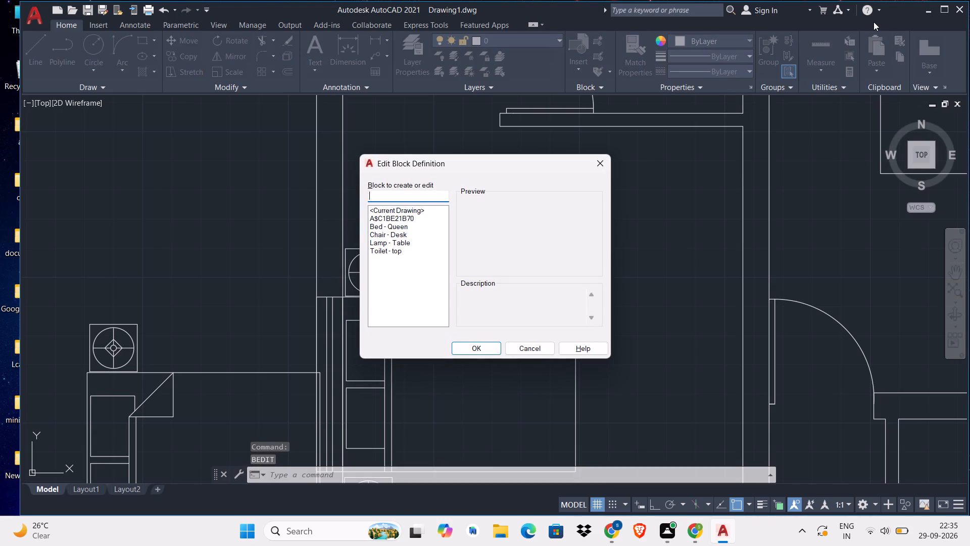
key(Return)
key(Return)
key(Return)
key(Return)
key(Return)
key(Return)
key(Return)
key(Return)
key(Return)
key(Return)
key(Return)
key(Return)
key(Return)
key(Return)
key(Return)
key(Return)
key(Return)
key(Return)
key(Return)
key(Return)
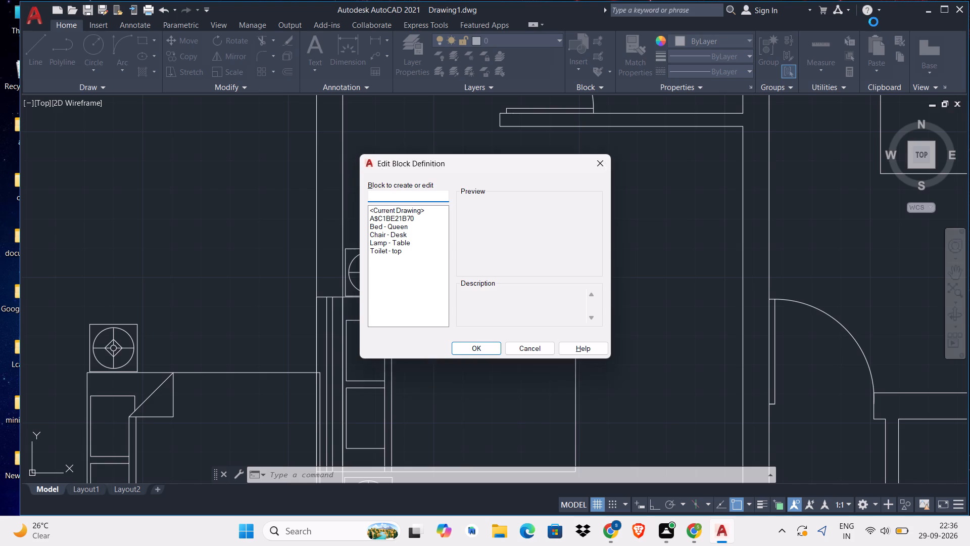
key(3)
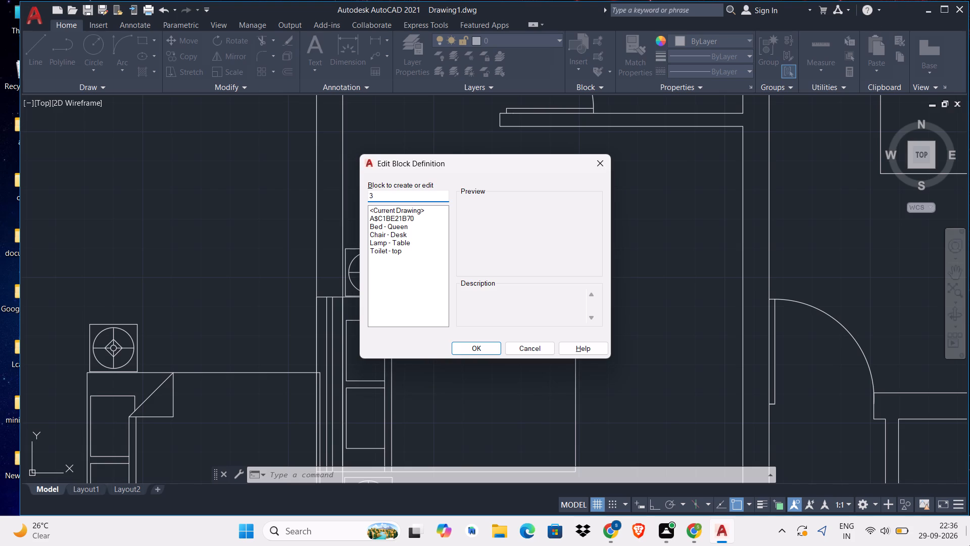
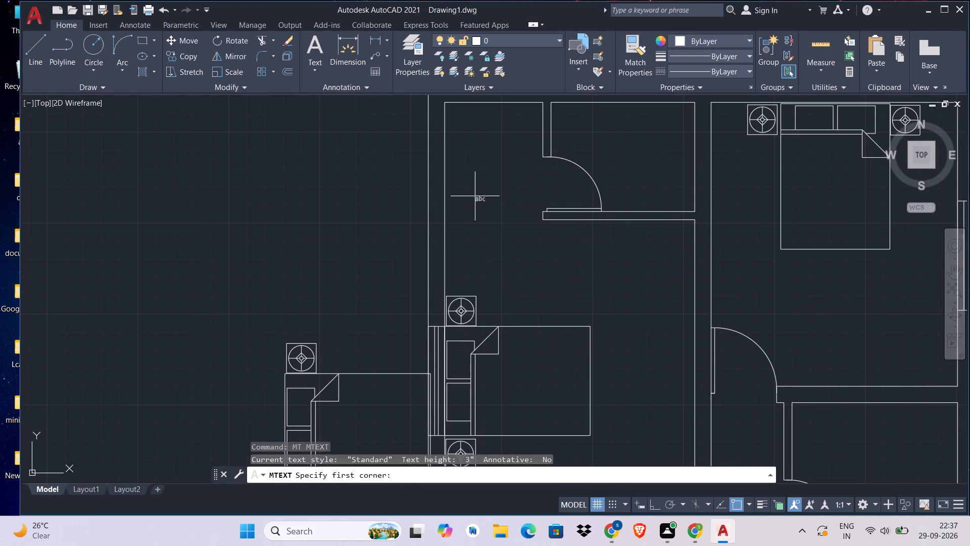
Add a multiline text label reading DRESS, 6" high, in the small dressing area at the plan's upper-left corner.
click(453, 127)
click(542, 186)
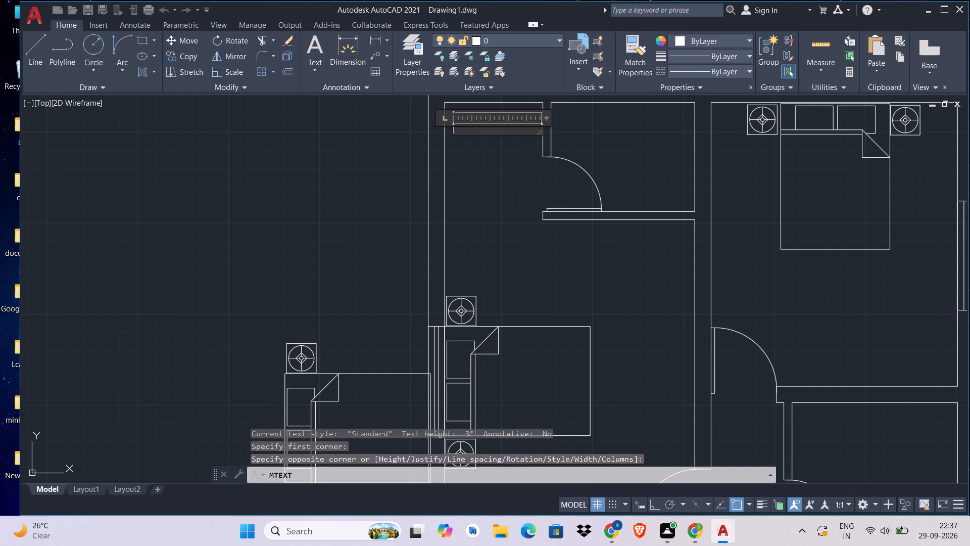
click(498, 132)
text(DREES)
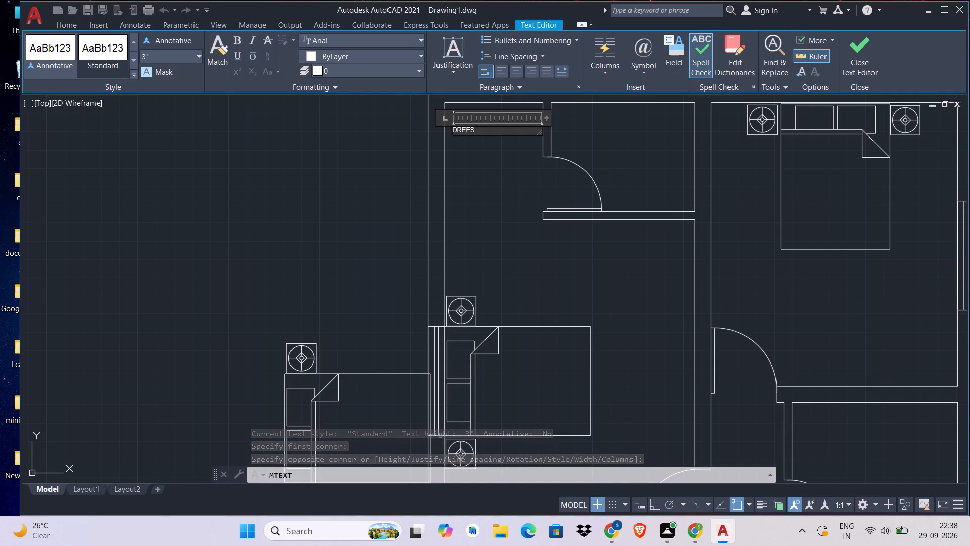
drag(481, 130, 391, 122)
click(156, 55)
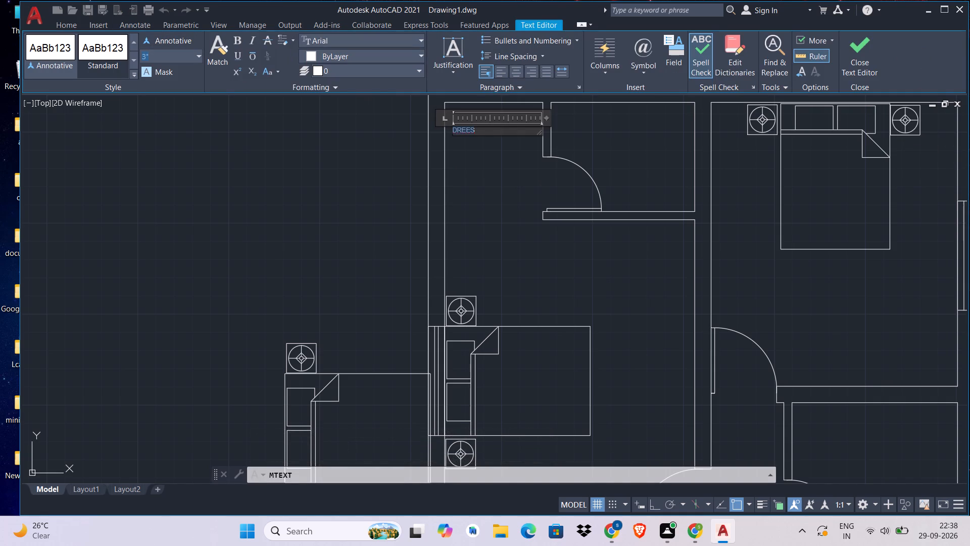
key(backslash)
key(BackSpace)
key(6)
key(Return)
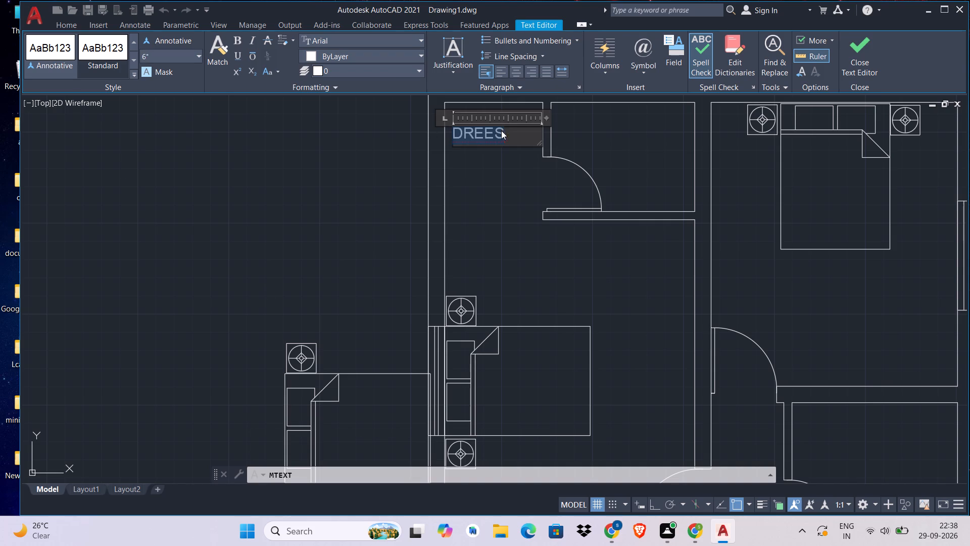
click(502, 130)
key(Return)
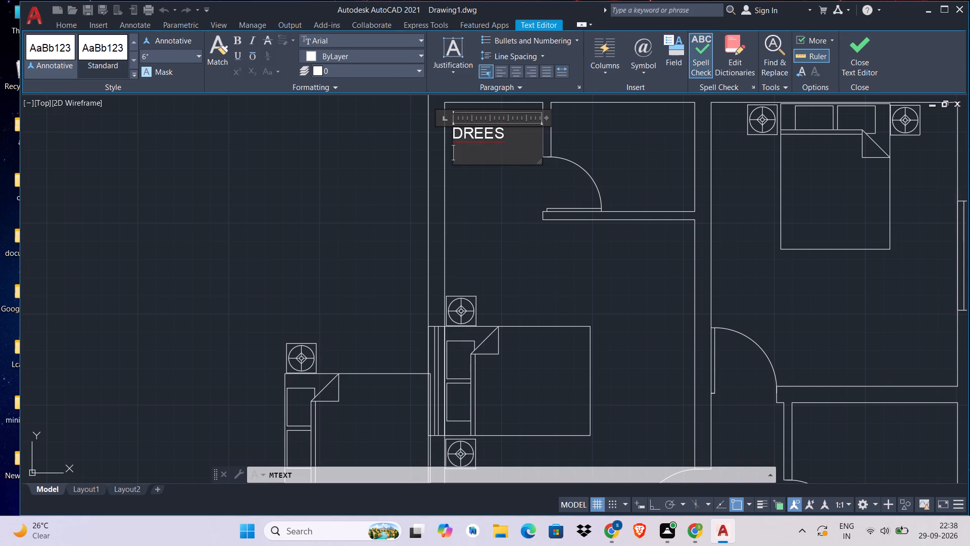
click(489, 138)
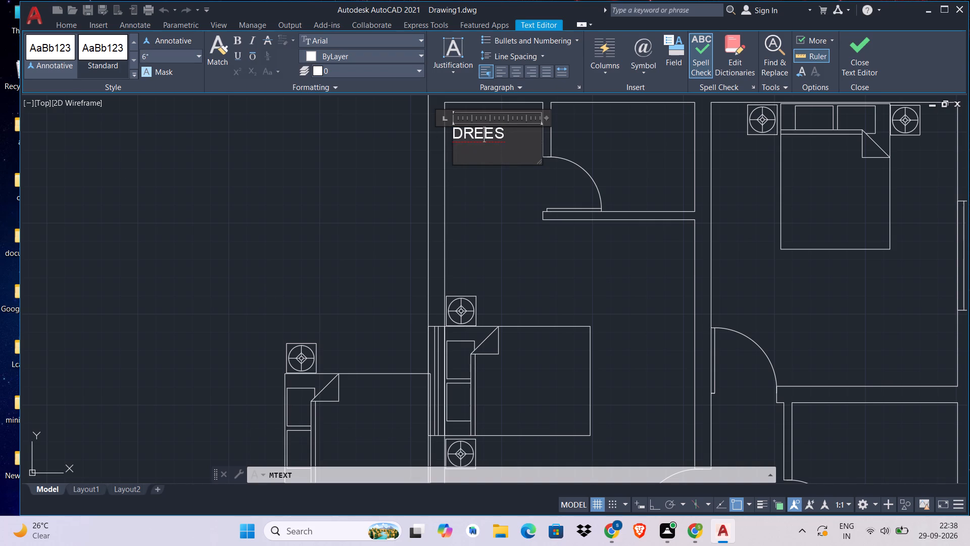
click(494, 135)
key(BackSpace)
key(s)
click(523, 134)
Add a second line 4'6"X5'0" to the DRESS label, indent the word DRESS by one space, and finish the text.
key(Return)
text(4'6)
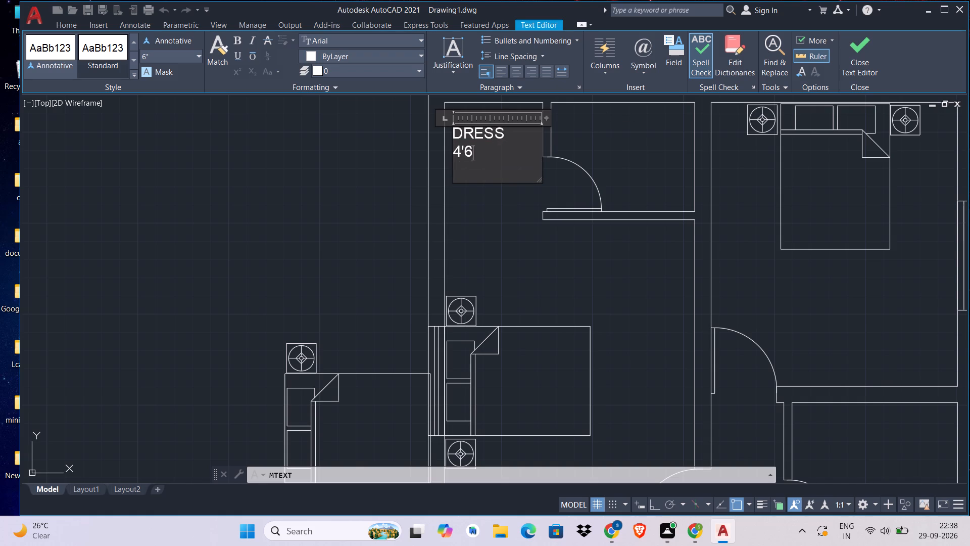
key(shift+quotedbl)
key(x)
text(5'0")
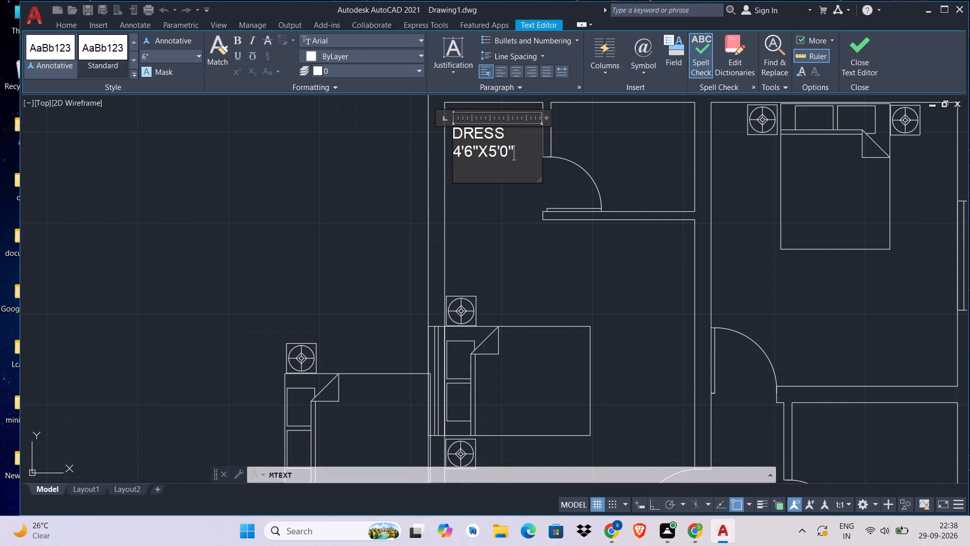
click(458, 134)
click(454, 135)
key(space)
key(space)
key(BackSpace)
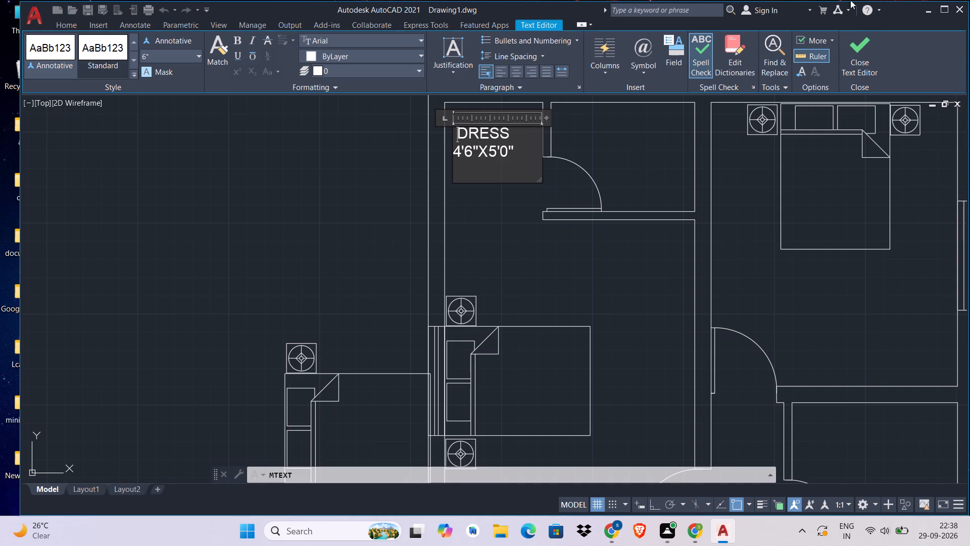
click(854, 72)
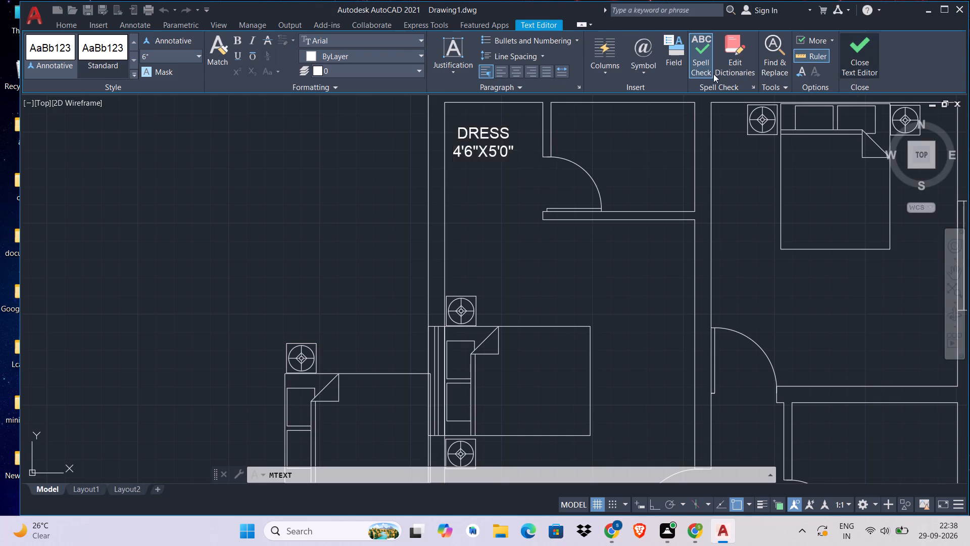
Move the DRESS label slightly right and down so it sits centrally in the dressing area.
middle_drag(489, 128, 421, 205)
scroll(421, 205, up, 2)
click(421, 203)
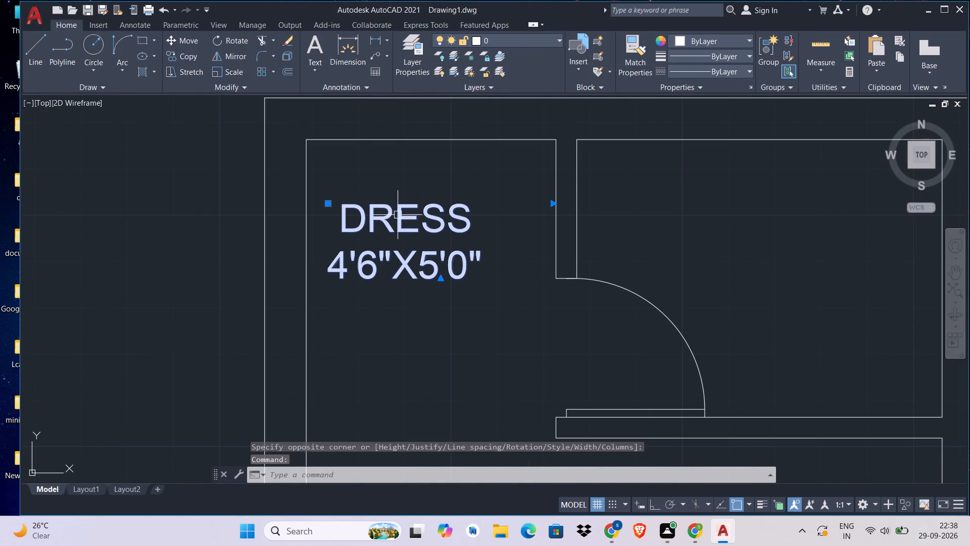
click(330, 202)
click(359, 213)
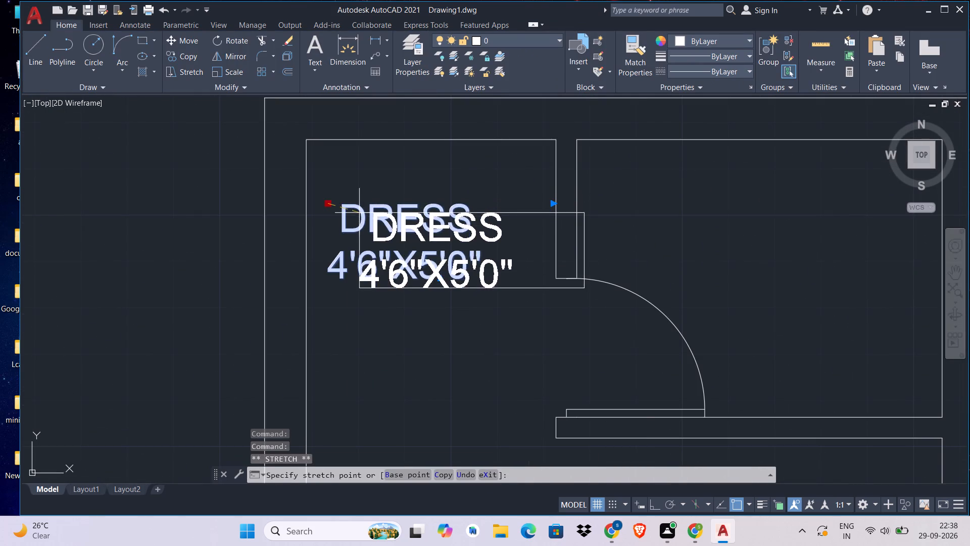
middle_drag(483, 217, 394, 217)
key(Escape)
key(Escape)
key(Escape)
key(Escape)
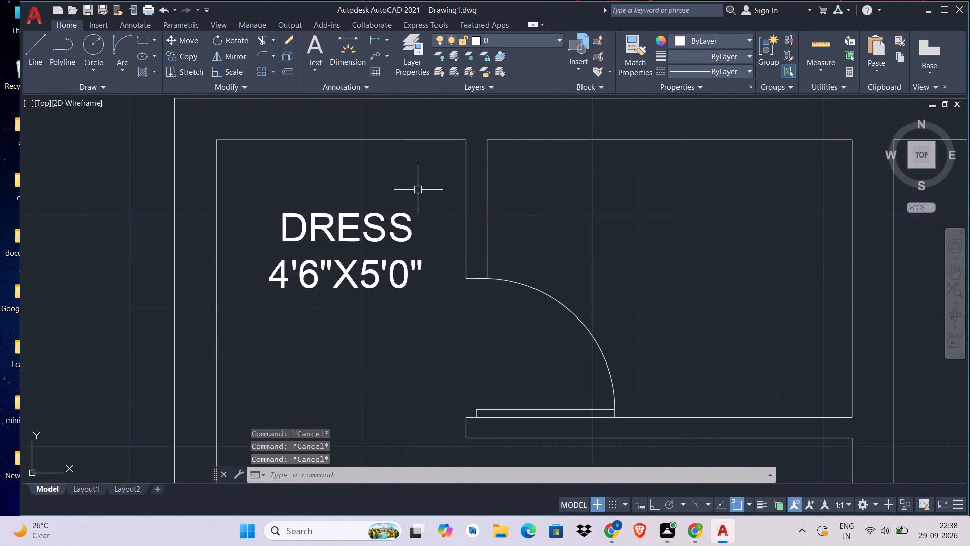
Copy the DRESS label into the adjoining toilet, the upper-right bedroom below the bed, and the small room beneath that bedroom.
key(c)
key(o)
key(space)
click(324, 229)
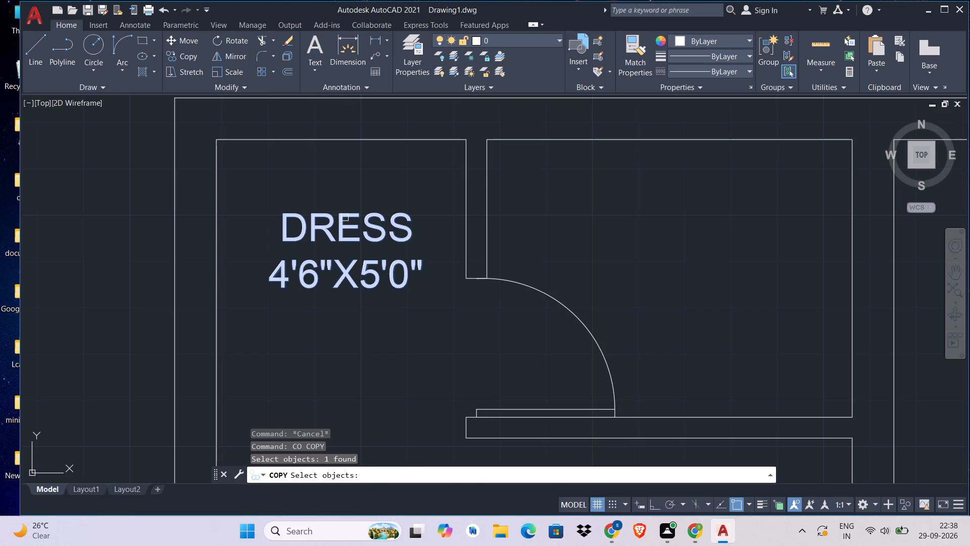
key(Return)
click(336, 216)
middle_drag(581, 224, 462, 202)
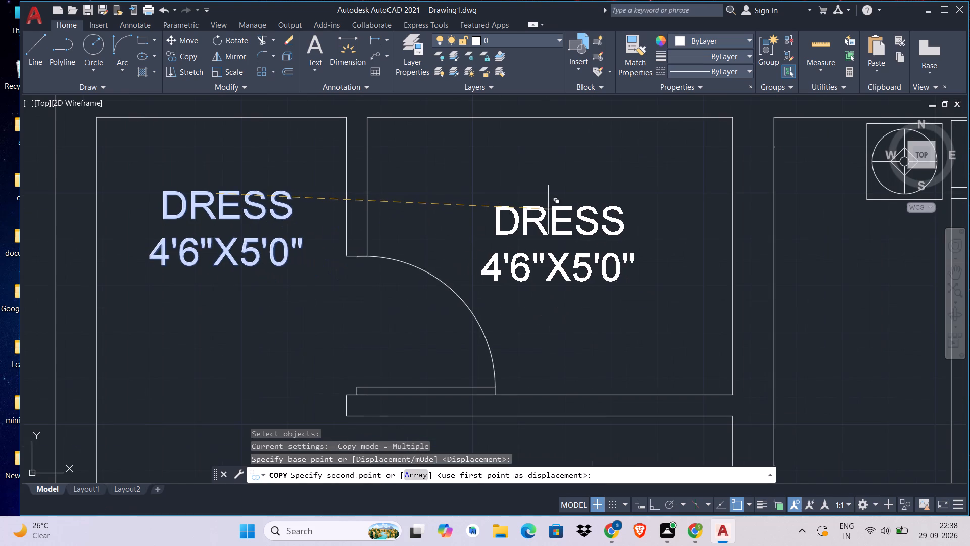
click(556, 217)
middle_drag(634, 261, 466, 196)
scroll(456, 194, down, 1)
scroll(455, 193, up, 1)
scroll(455, 193, down, 2)
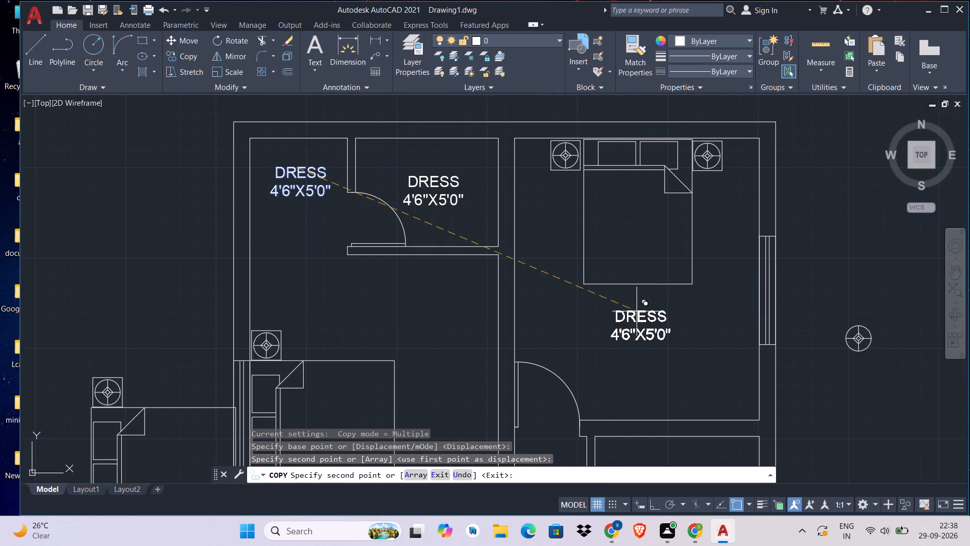
click(637, 320)
middle_drag(636, 338, 638, 77)
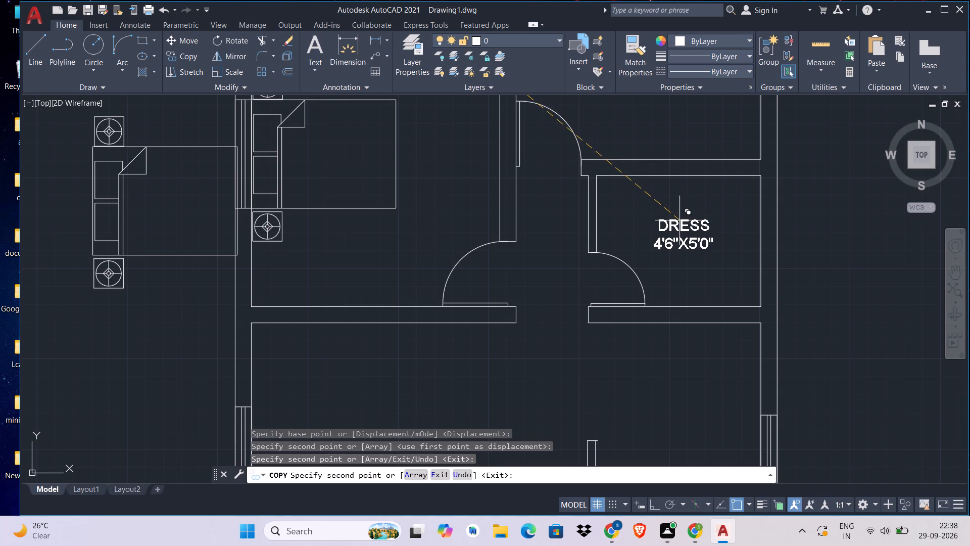
click(680, 220)
Place further copies of the label in the left bedroom above the bed, the large middle hall, and the room right of its partition.
middle_drag(421, 229, 654, 293)
middle_drag(598, 248, 584, 340)
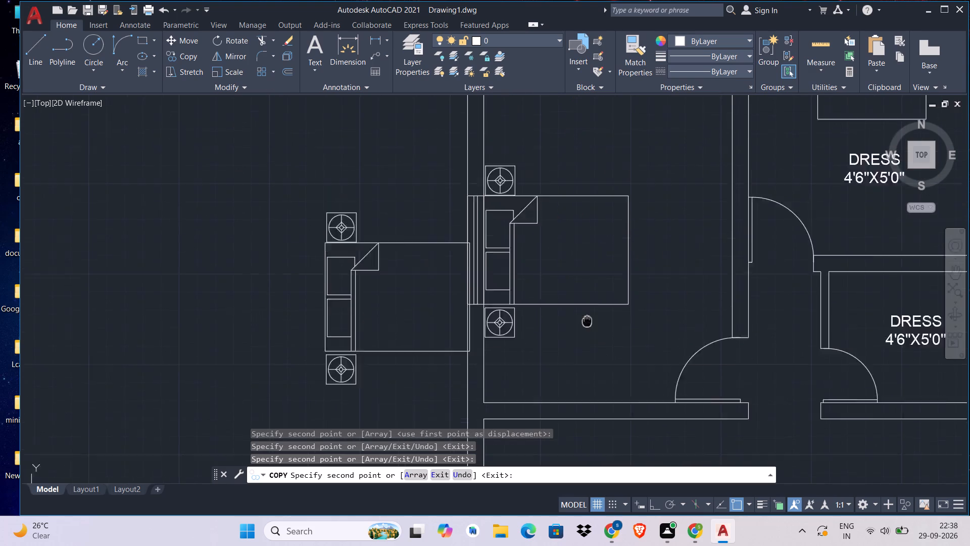
middle_drag(584, 340, 565, 393)
click(621, 258)
middle_drag(659, 315, 512, 84)
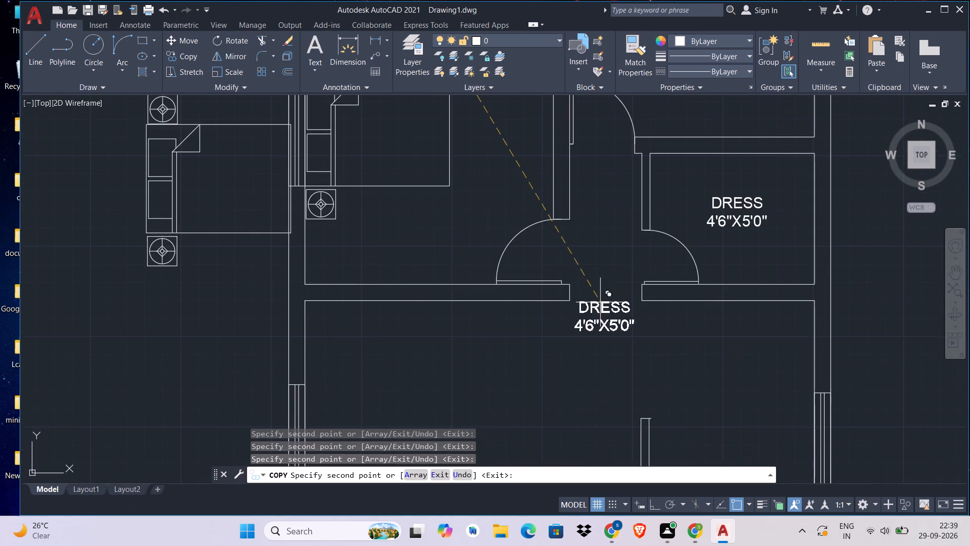
middle_drag(602, 236, 672, 47)
click(532, 229)
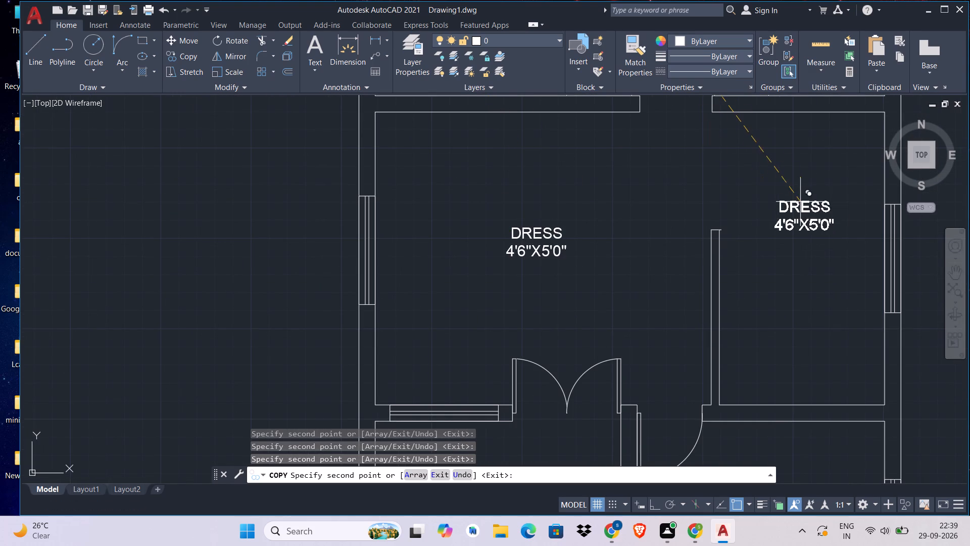
click(798, 202)
Place the last label copies in the open lower-left area and above the bed in the lower-right bedroom, and end copying.
scroll(770, 323, down, 3)
middle_drag(756, 247, 686, 136)
scroll(665, 218, up, 2)
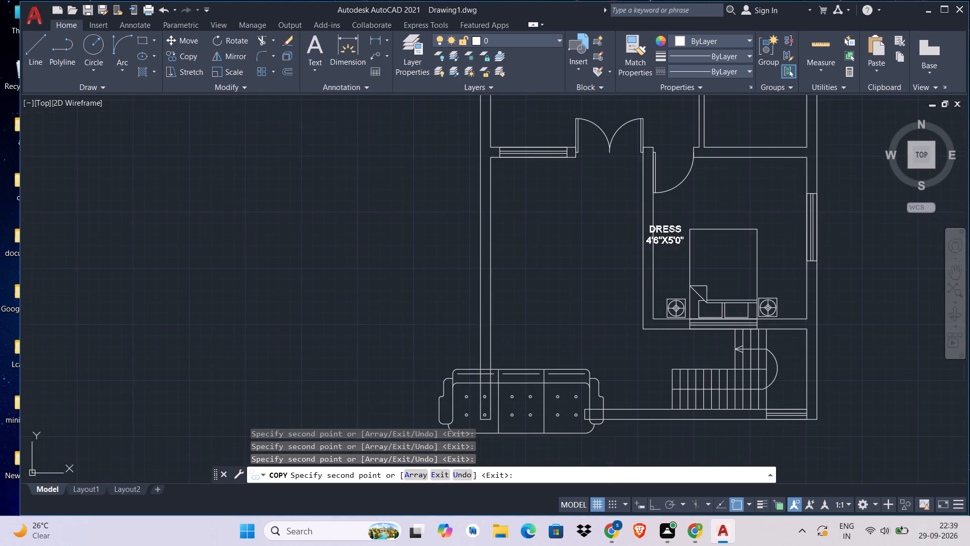
click(565, 224)
click(741, 184)
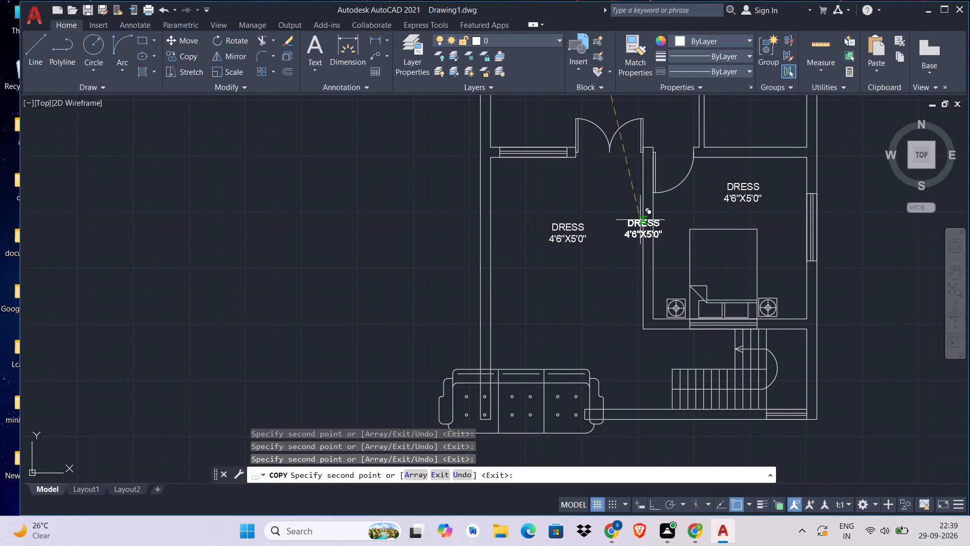
key(Escape)
Delete the three-seat sofa block overlapping the plan's bottom-left wall.
middle_drag(575, 273, 642, 51)
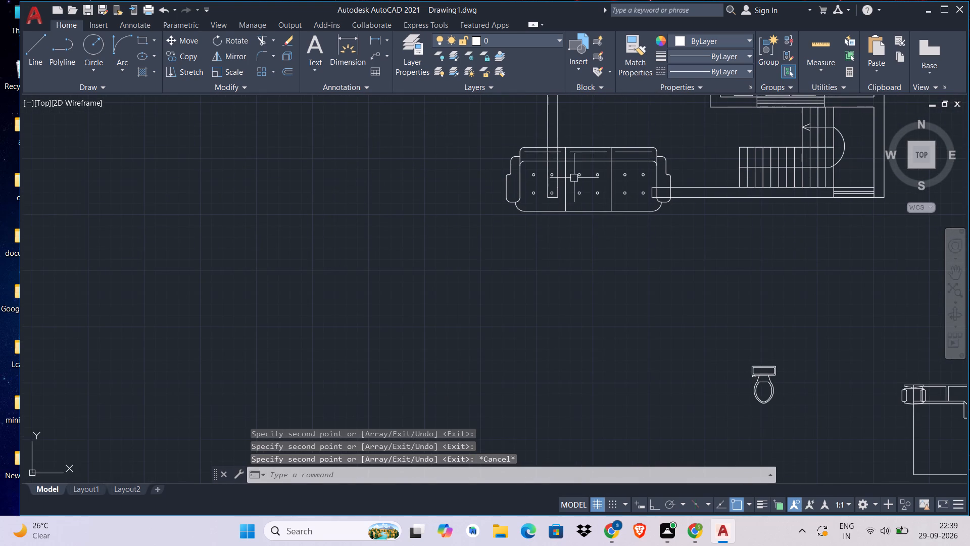
click(574, 178)
key(Delete)
Replace the DRESS label in the open area beside the lower-right bedroom with the name PARKING.
middle_drag(606, 174, 535, 424)
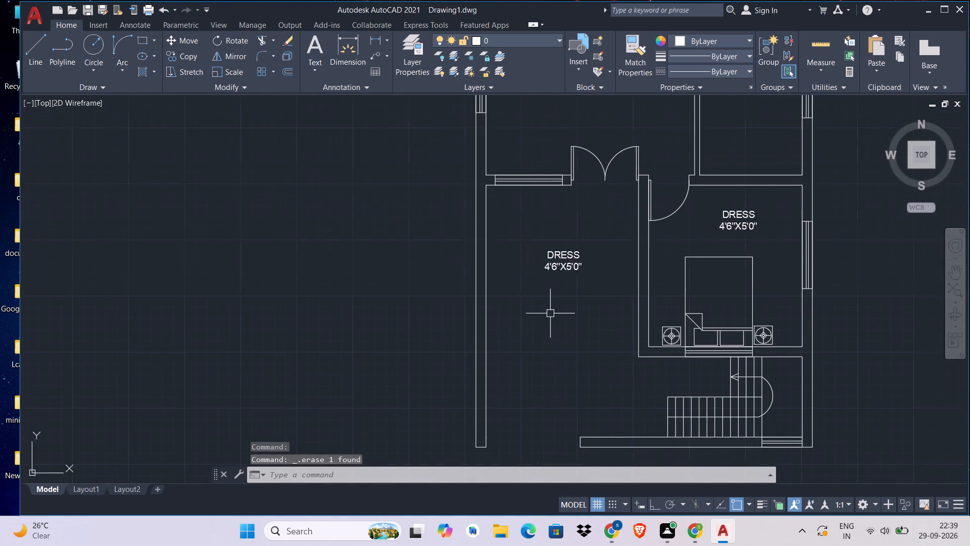
scroll(550, 308, up, 2)
scroll(550, 307, down, 1)
scroll(550, 300, up, 1)
double_click(578, 191)
drag(634, 198, 504, 187)
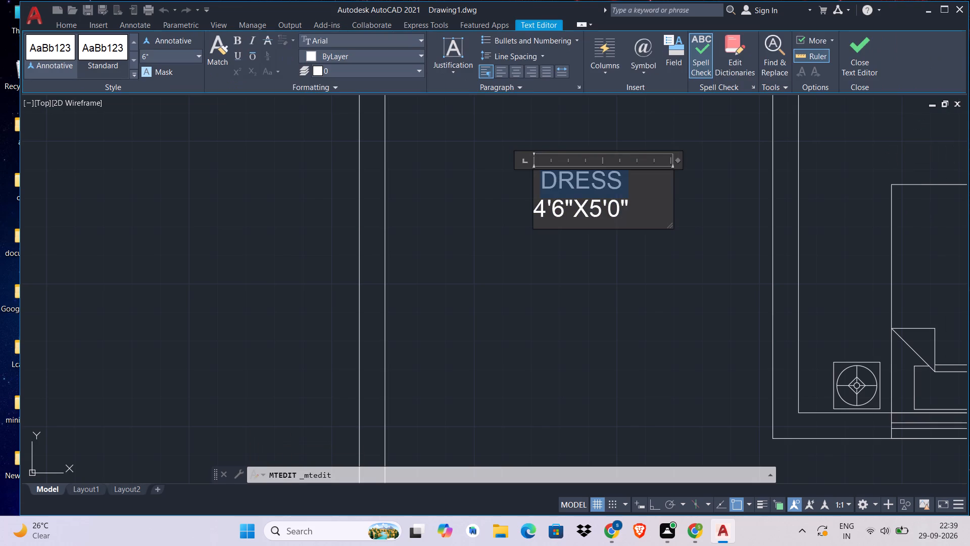
drag(504, 187, 467, 178)
drag(617, 218, 555, 193)
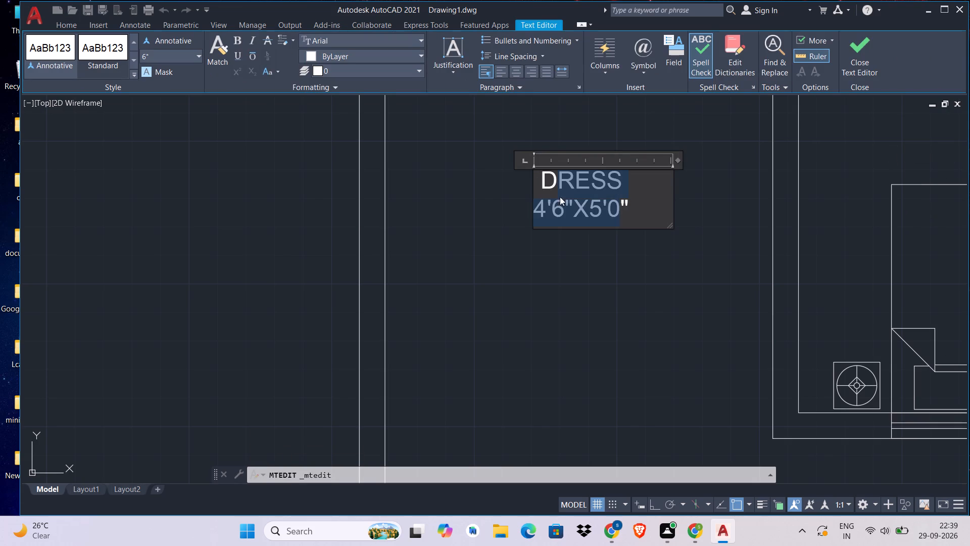
drag(627, 210, 433, 164)
key(BackSpace)
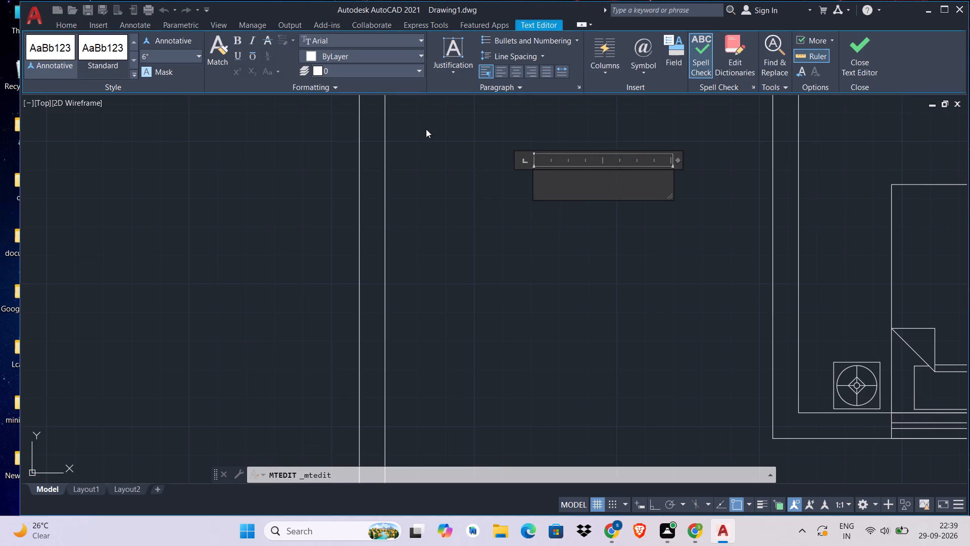
text(PARKING)
key(Return)
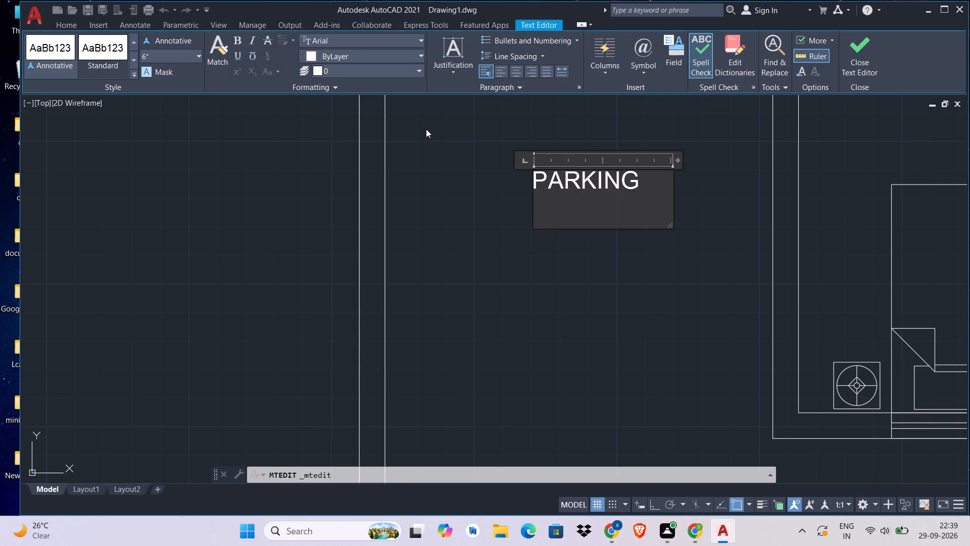
Add the size 11'5"X18'9" beneath PARKING, indent the name by one space, and finish the label.
text(11')
text(5")
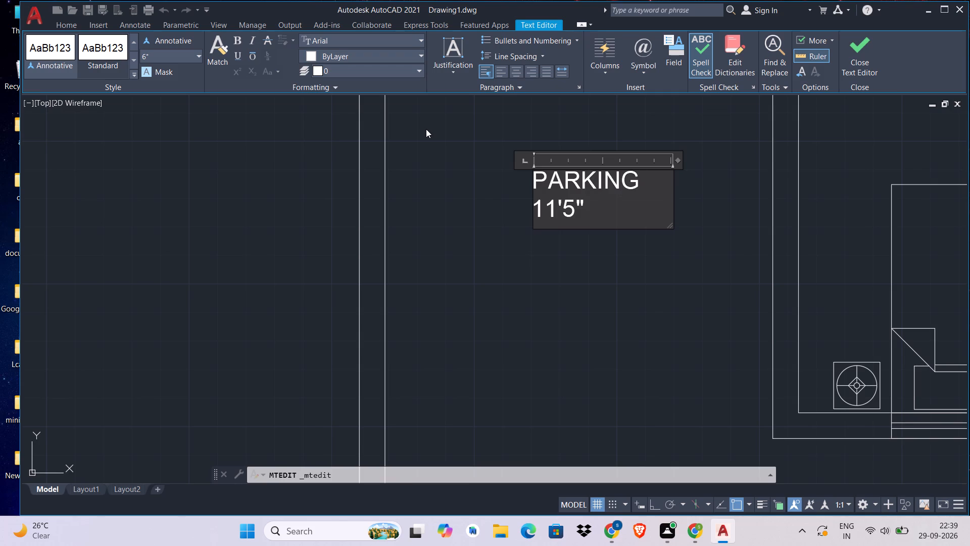
key(x)
text(18')
key(9)
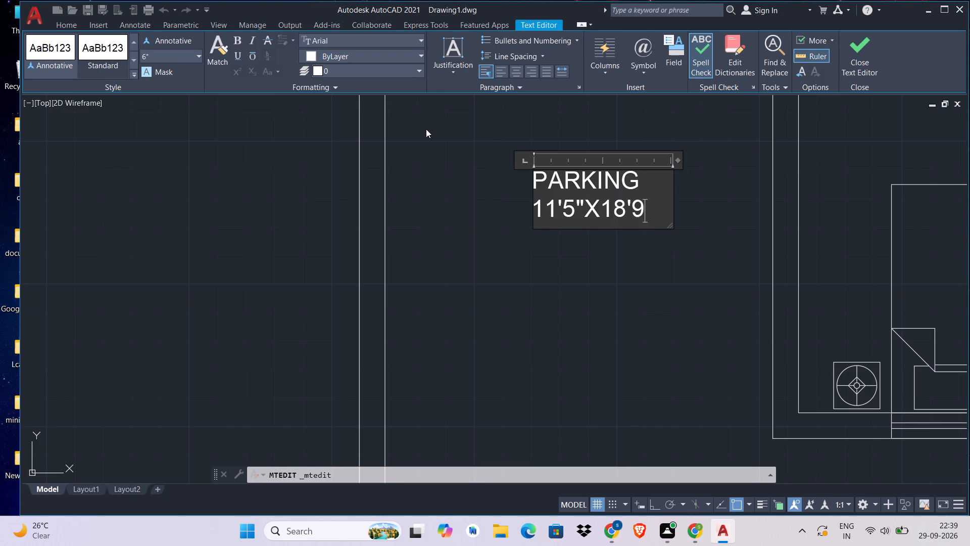
key(shift+quotedbl)
click(538, 183)
key(space)
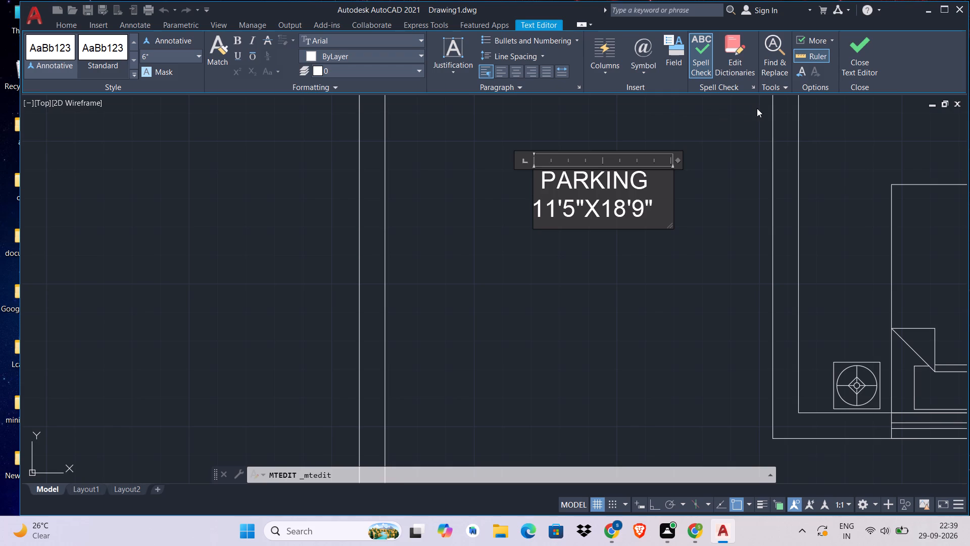
click(857, 59)
Replace the label above the bed in the lower-right bedroom with BED ROOM and the size 11'5"X12'0".
middle_drag(587, 267, 309, 391)
double_click(729, 198)
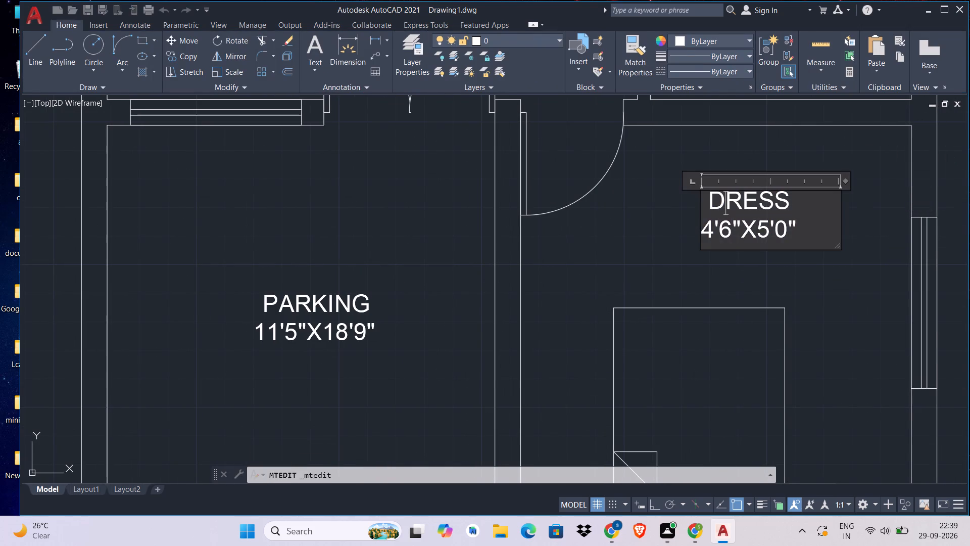
drag(801, 235, 624, 204)
key(BackSpace)
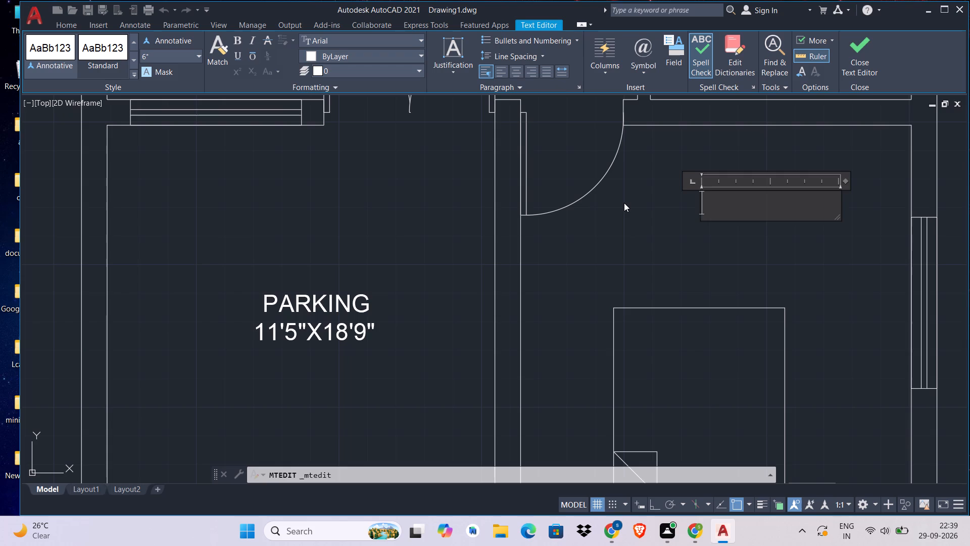
text(BED ROOM)
key(Return)
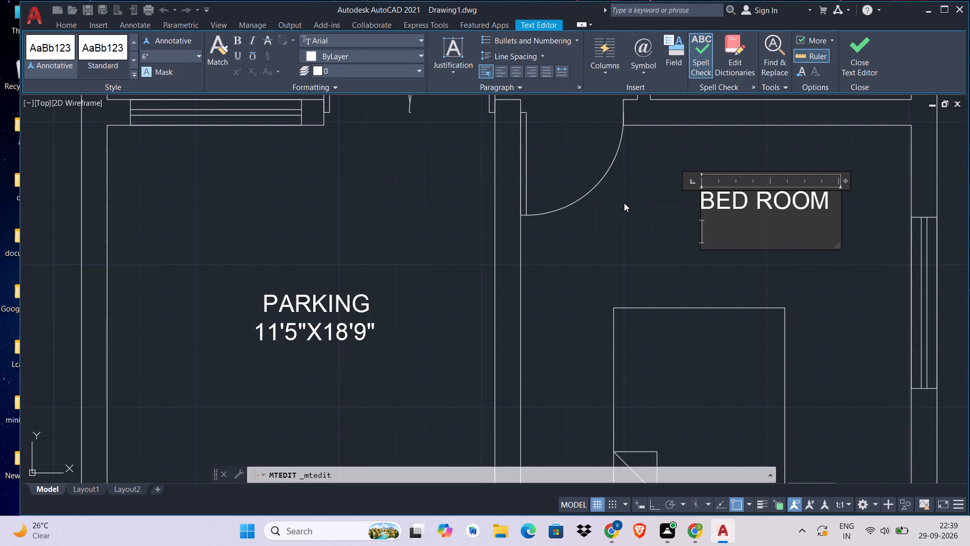
key(space)
text(11')
key(5)
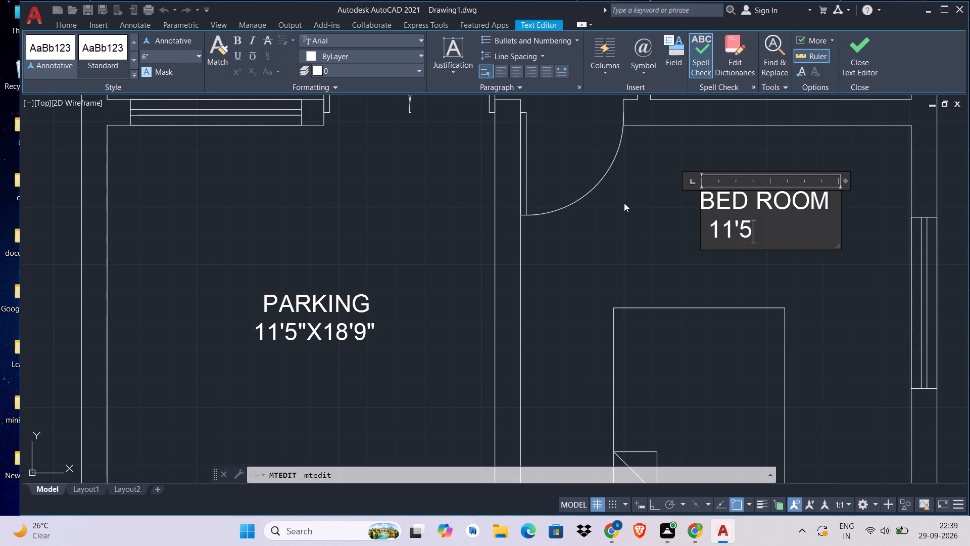
key(shift+quotedbl)
key(x)
text(12'0")
click(861, 51)
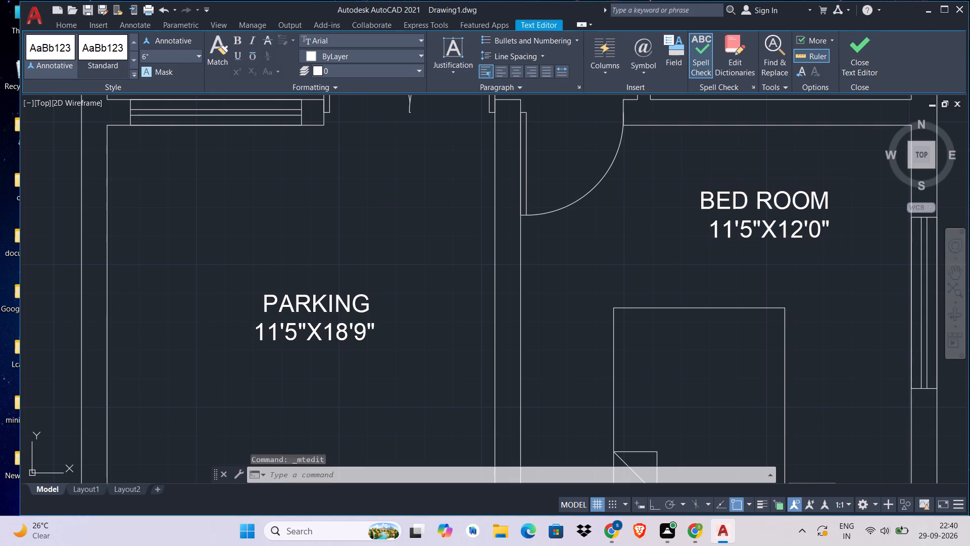
Enlarge the text frame of the DRESS label beside the partition next to the hall, and replace its text with KITCHEN.
middle_drag(699, 236, 534, 449)
middle_drag(584, 214, 580, 485)
double_click(597, 286)
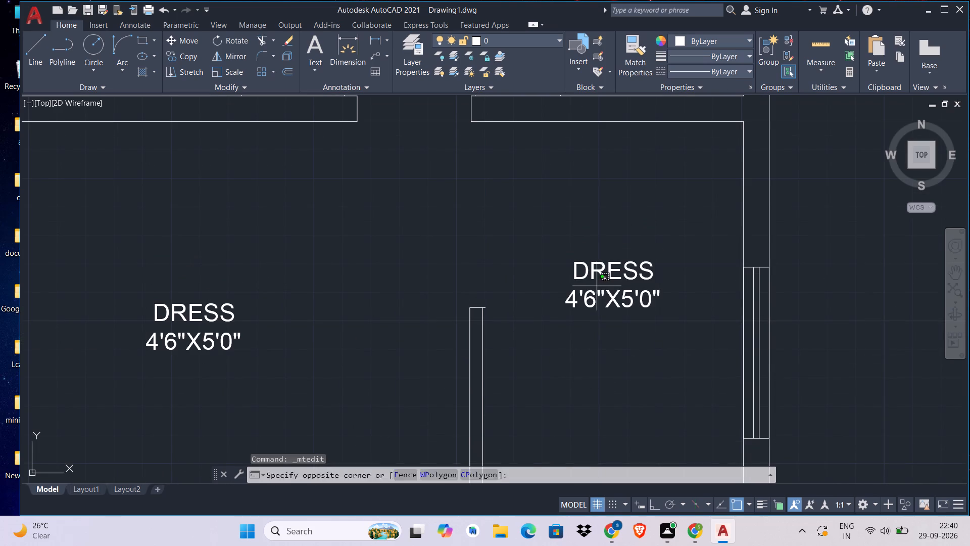
double_click(590, 267)
drag(664, 305, 582, 283)
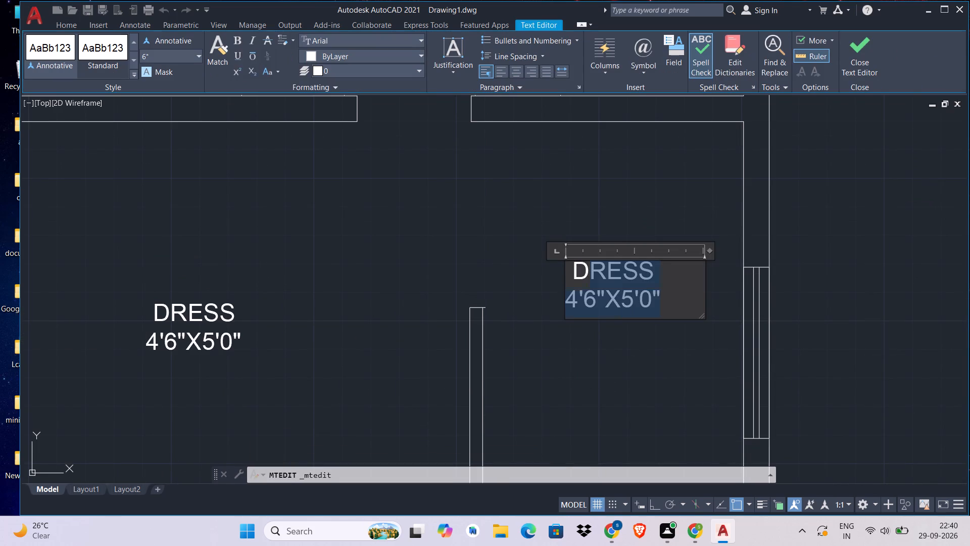
drag(582, 283, 491, 261)
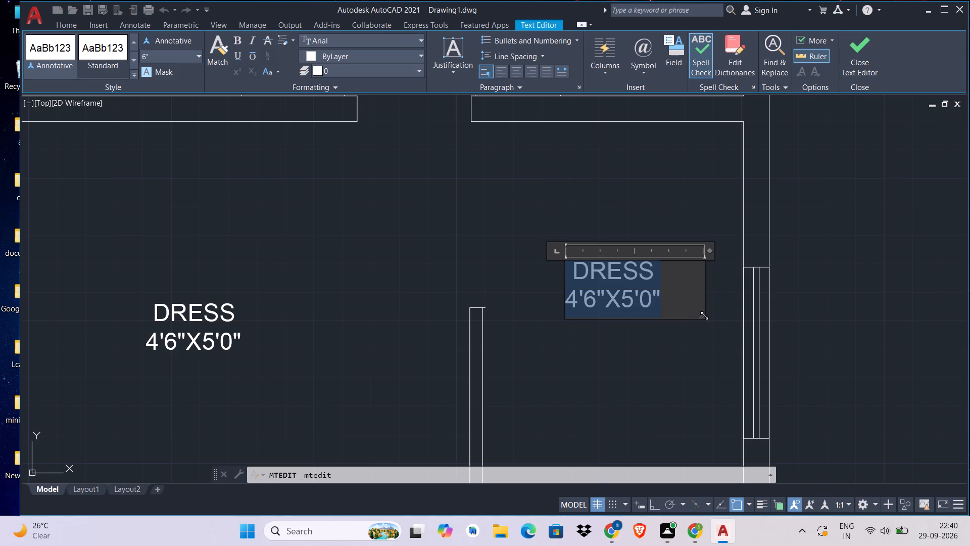
drag(703, 316, 727, 380)
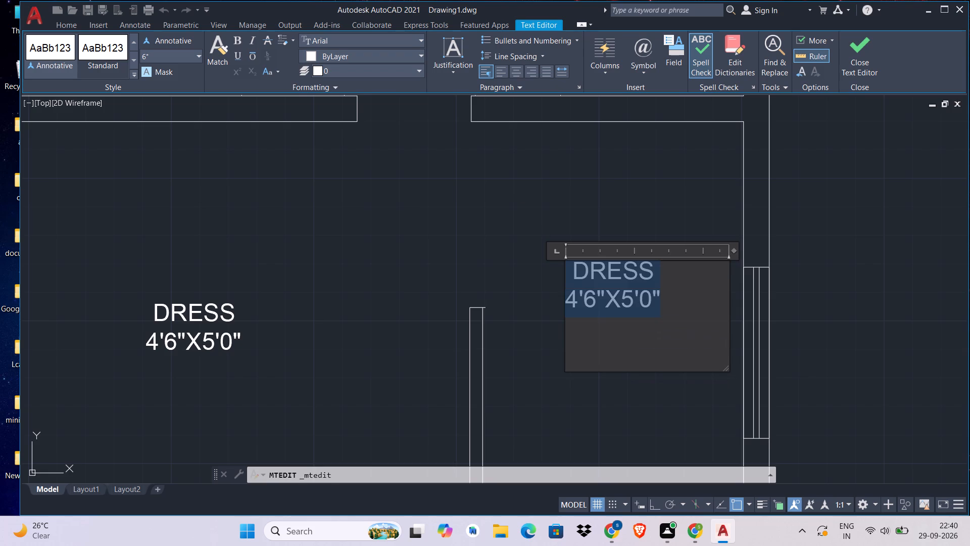
key(BackSpace)
text(KITCHEN)
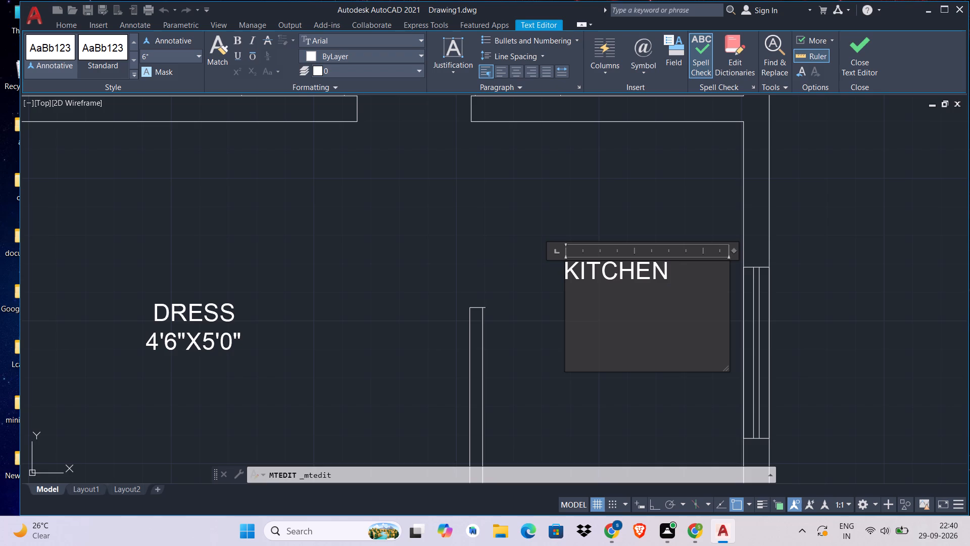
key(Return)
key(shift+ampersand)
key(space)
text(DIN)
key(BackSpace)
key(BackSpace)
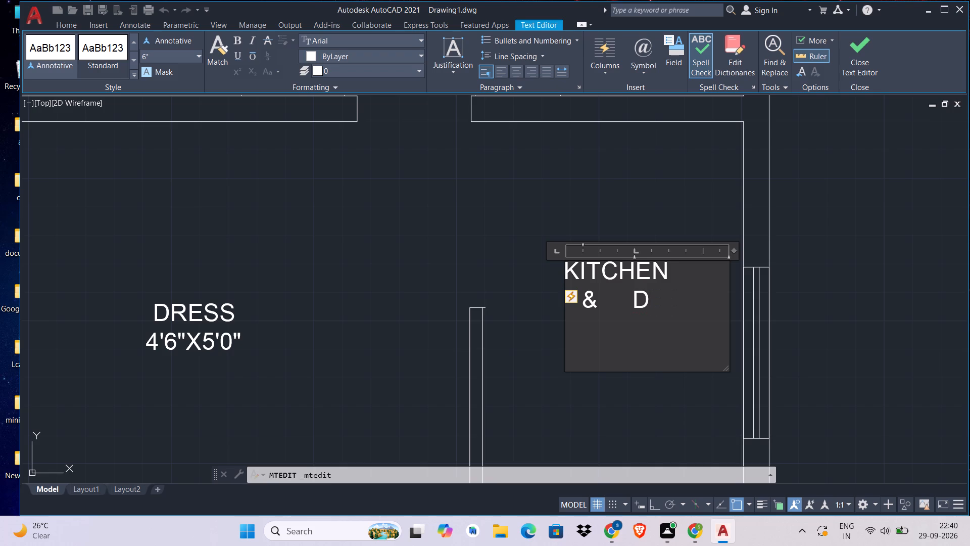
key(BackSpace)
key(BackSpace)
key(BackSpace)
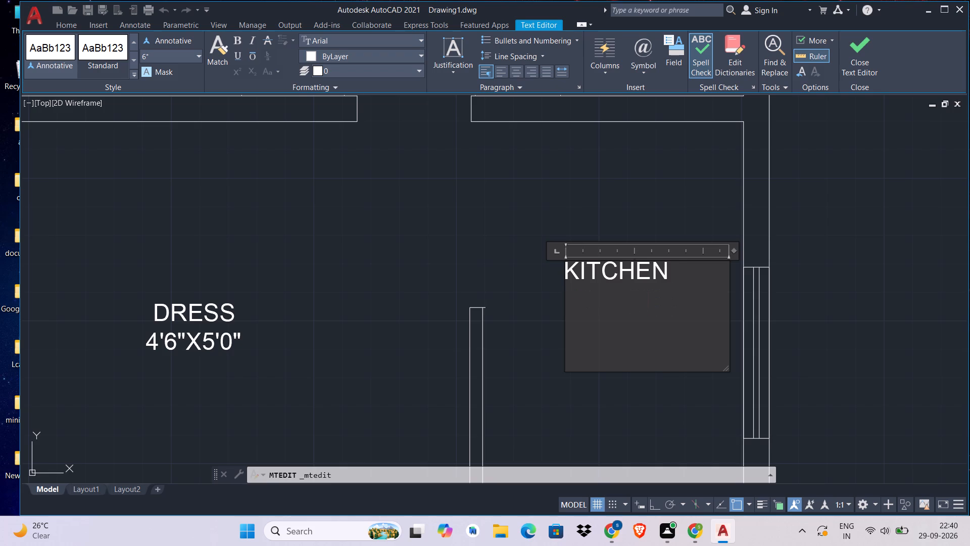
Extend the KITCHEN label's name to KITCHEN & DINNER.
key(space)
key(shift+ampersand)
key(space)
text(DI)
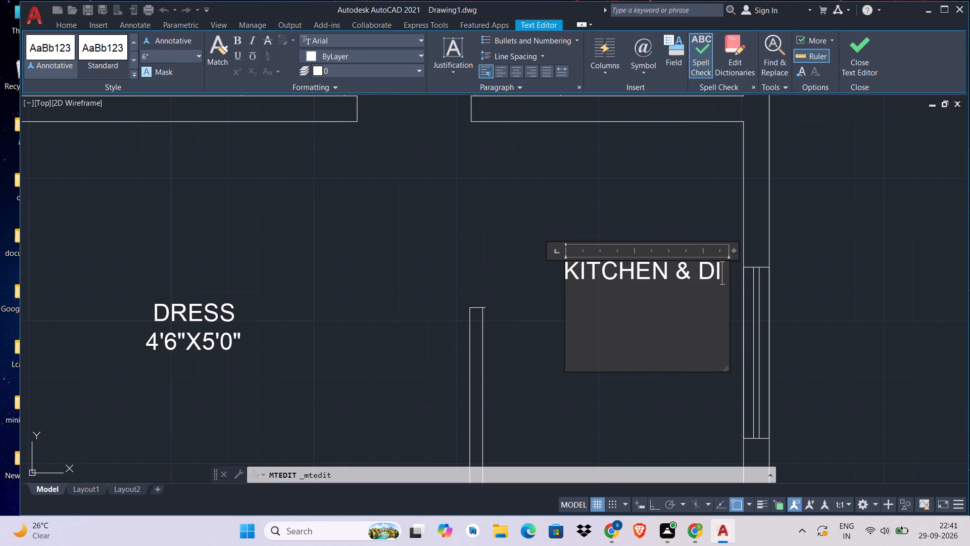
text(NN)
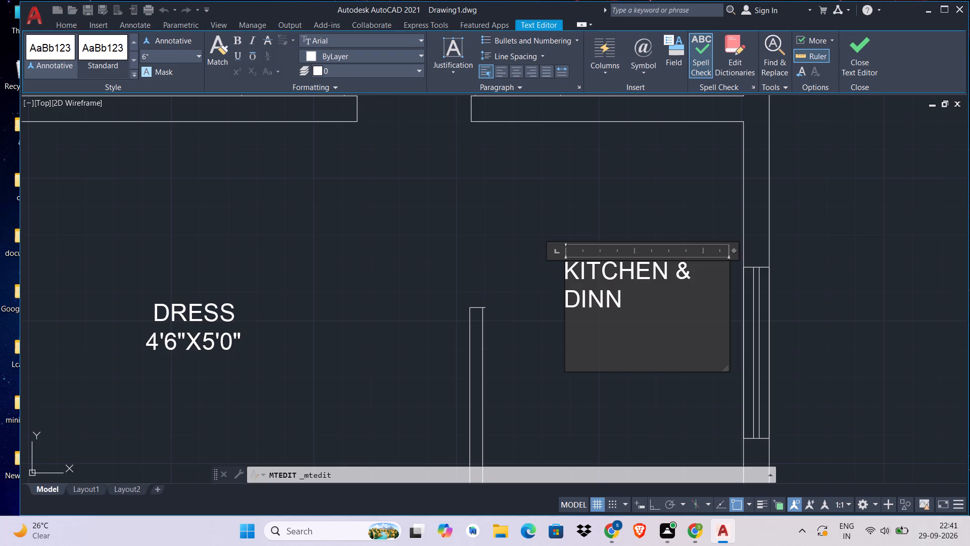
text(ER)
key(space)
key(Return)
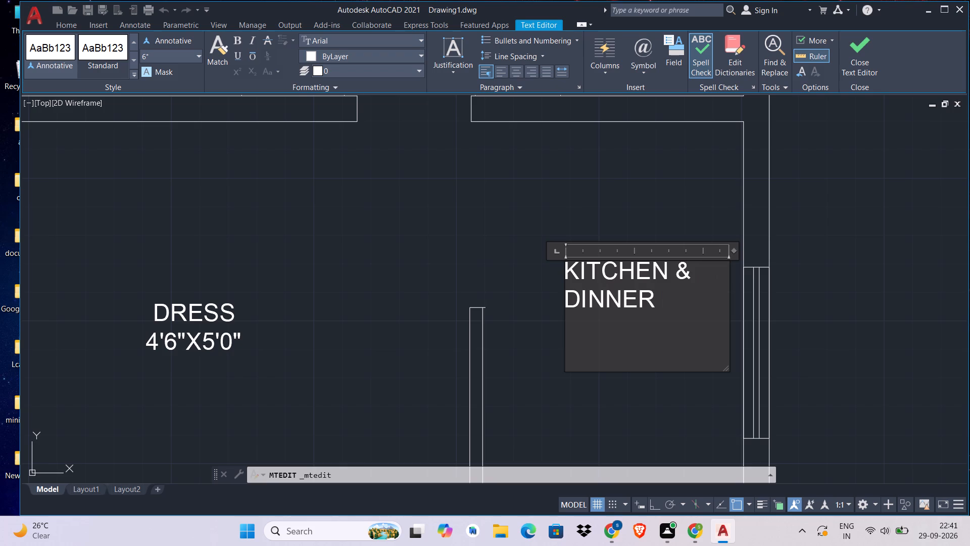
Try to indent the DINNER line with leading spaces beneath KITCHEN.
click(571, 295)
click(576, 299)
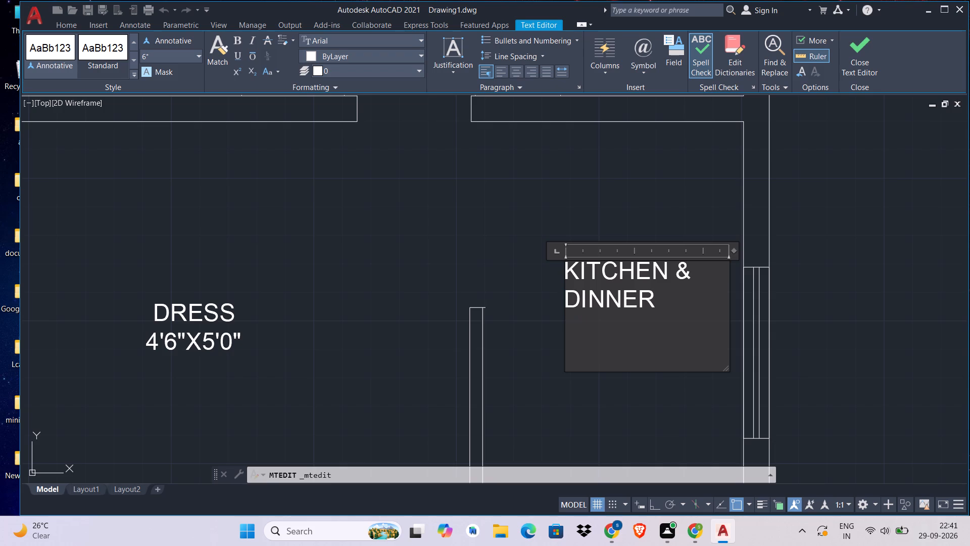
click(565, 303)
key(space)
key(space)
click(582, 302)
click(572, 305)
key(space)
key(space)
key(space)
Add the size 7'7"X13'6" on a new line beneath the KITCHEN & DINNER label and finish editing it.
click(664, 292)
key(Return)
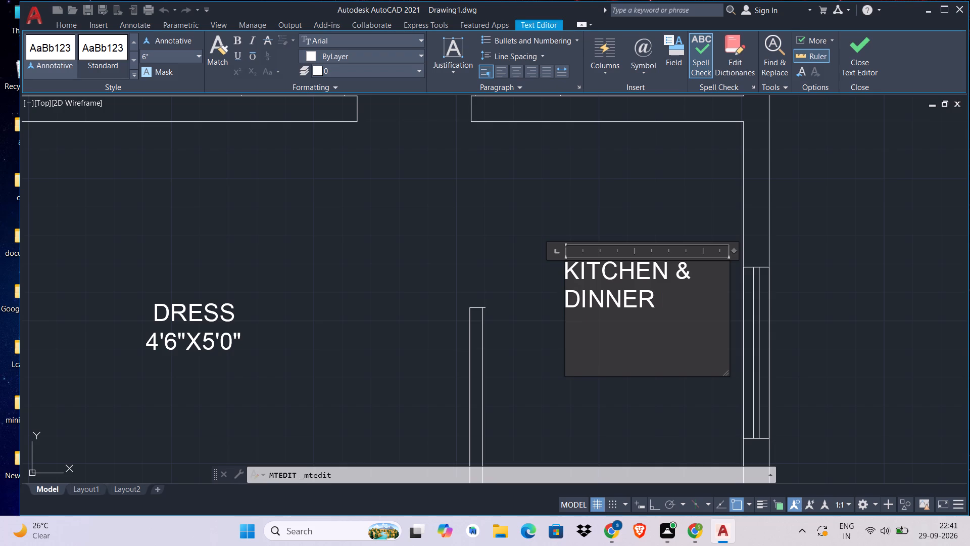
key(7)
text('7)
key(shift+quotedbl)
key(x)
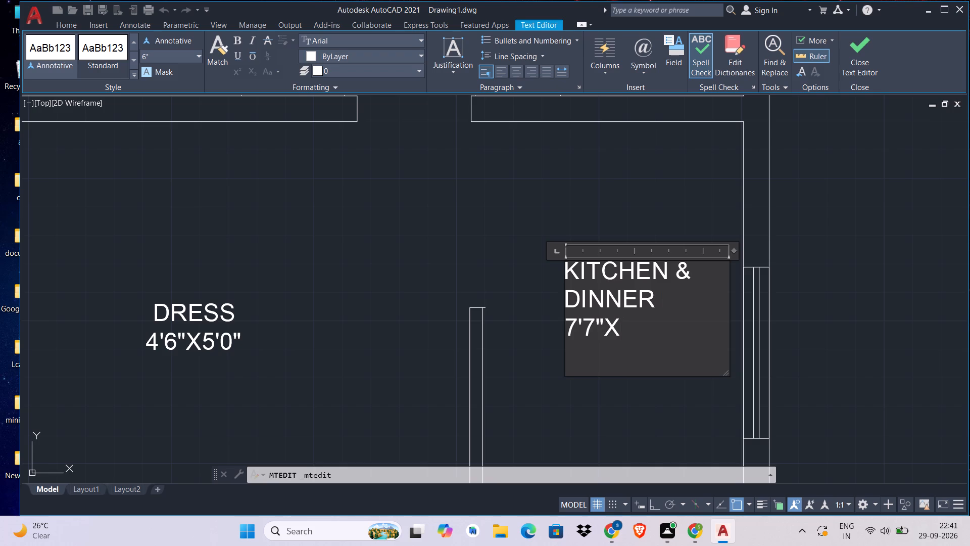
text(13')
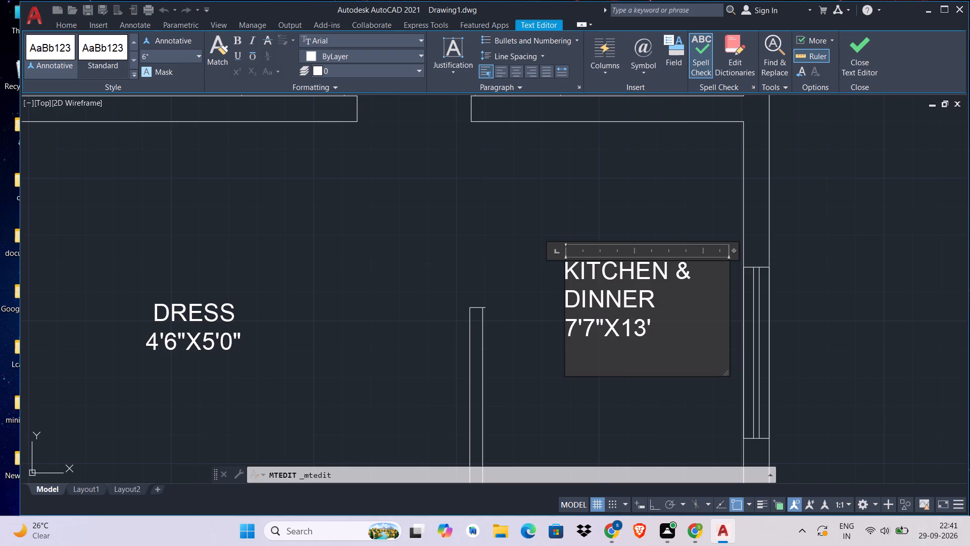
text(6")
click(859, 63)
Replace the text of the DRESS label in the large room beside the kitchen with LIVING, indented two spaces.
scroll(750, 323, down, 1)
middle_drag(750, 323, 741, 350)
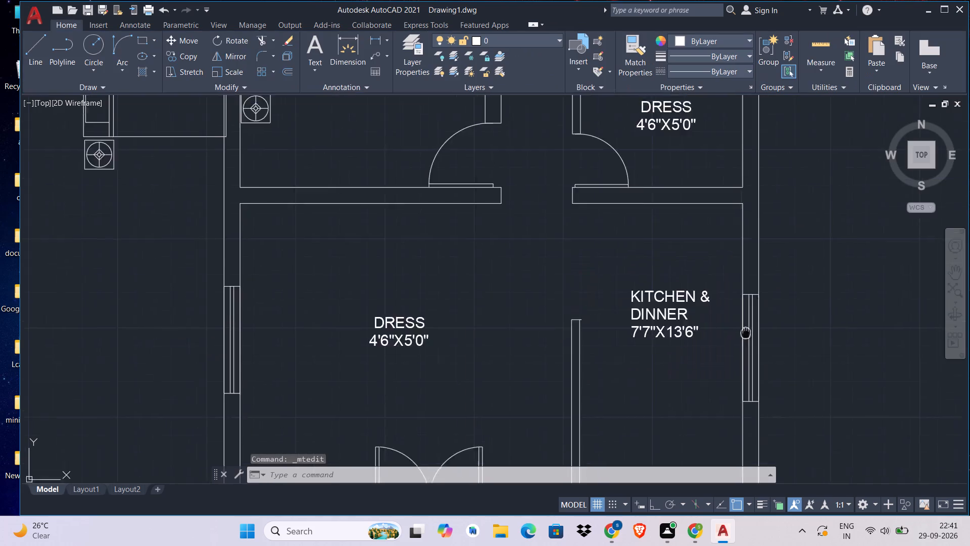
middle_drag(741, 350, 927, 271)
double_click(585, 259)
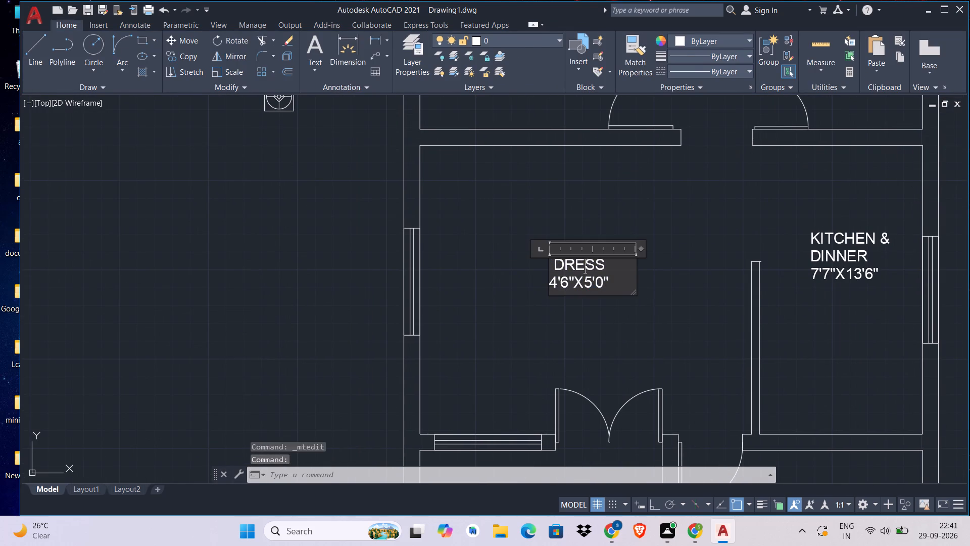
drag(616, 288, 503, 280)
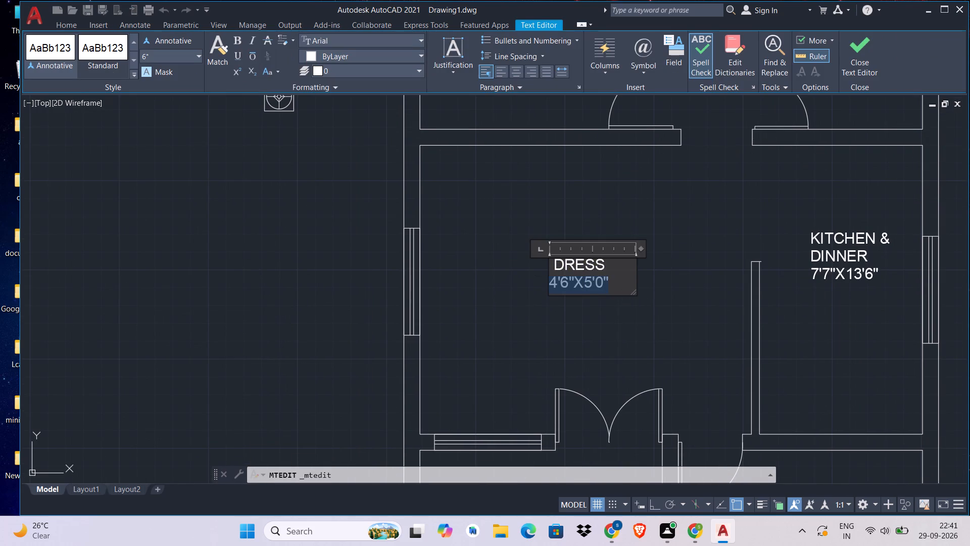
drag(621, 285, 502, 250)
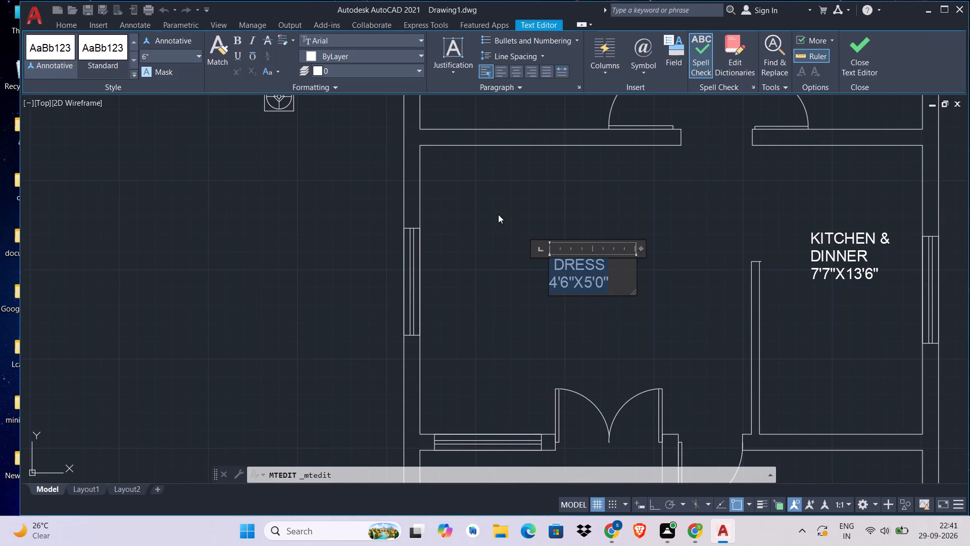
key(BackSpace)
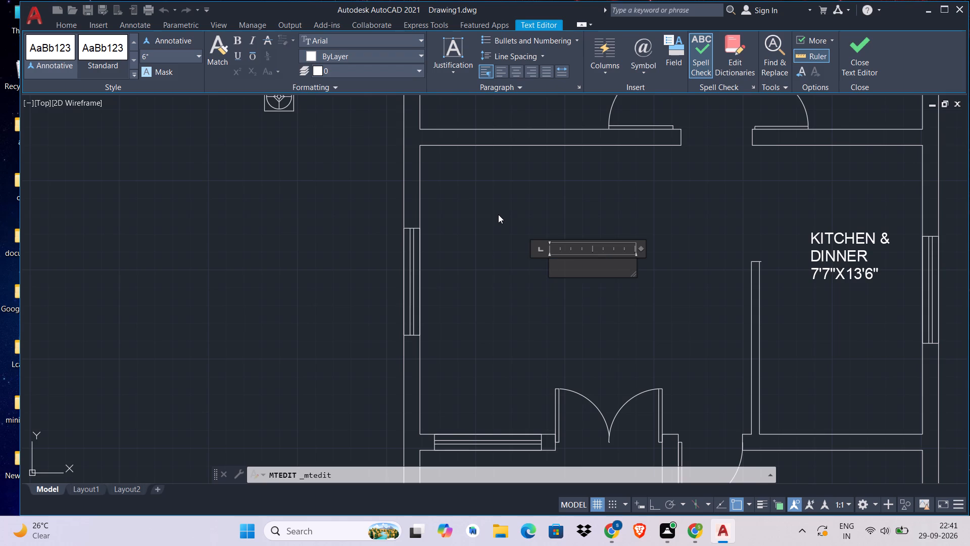
text(LI)
text(VING)
key(space)
key(Return)
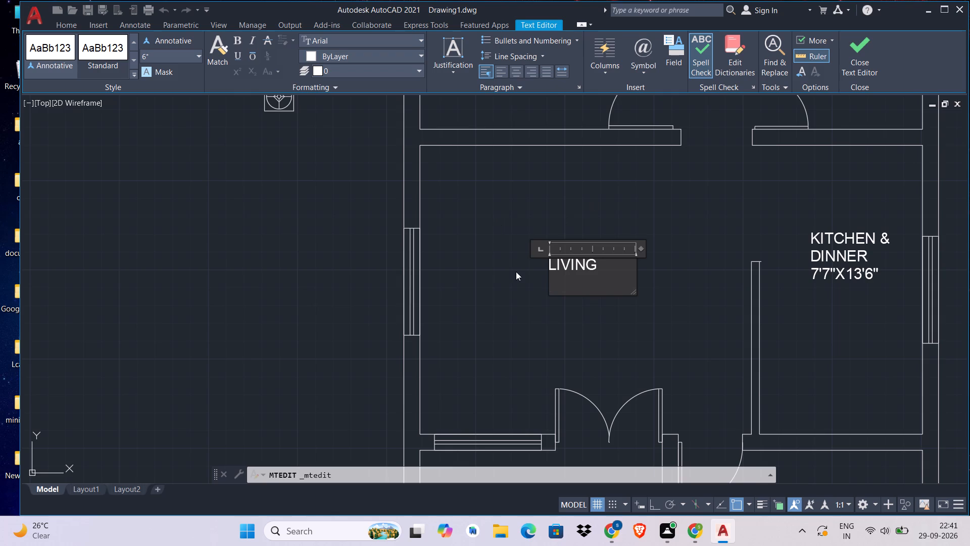
click(549, 267)
key(space)
key(space)
Add the size 15'6" X 13'6" on the line beneath LIVING and finish editing the label.
click(613, 269)
key(Return)
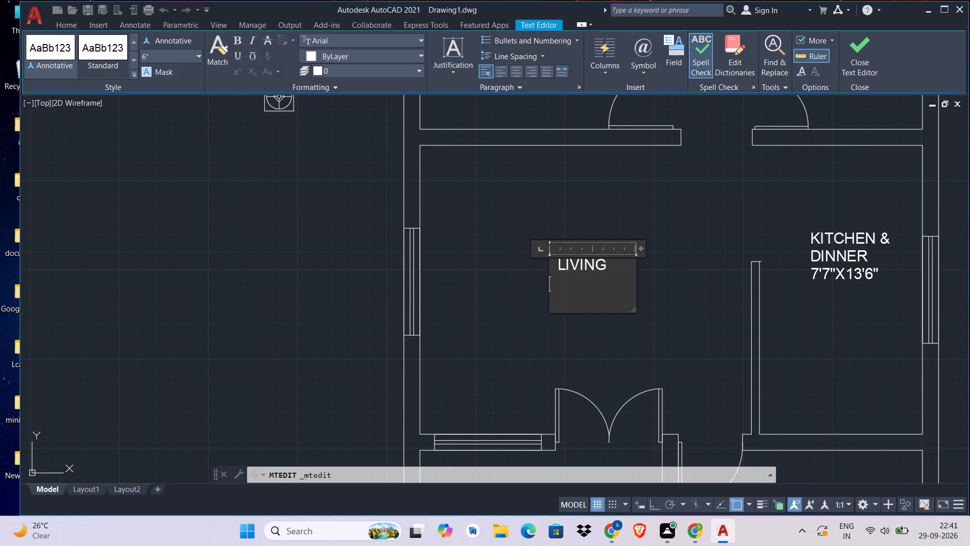
text(15)
key(apostrophe)
text(6")
key(space)
text(X)
key(space)
text(13')
key(6)
key(shift+quotedbl)
click(857, 45)
Replace the DRESS label in the small room above the kitchen with TOILET, indented one space, and the size 7'7"X5'0".
middle_drag(748, 258, 488, 463)
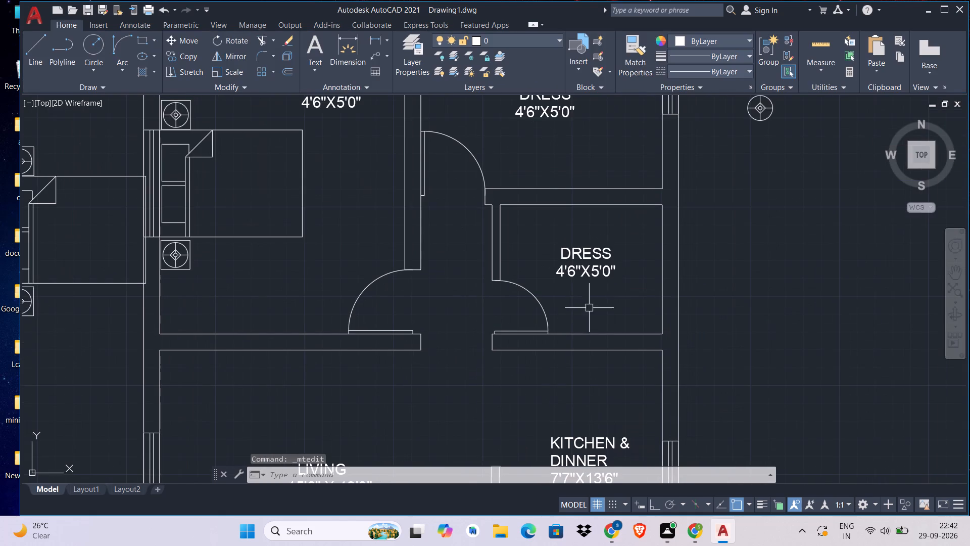
double_click(601, 264)
drag(620, 275, 479, 246)
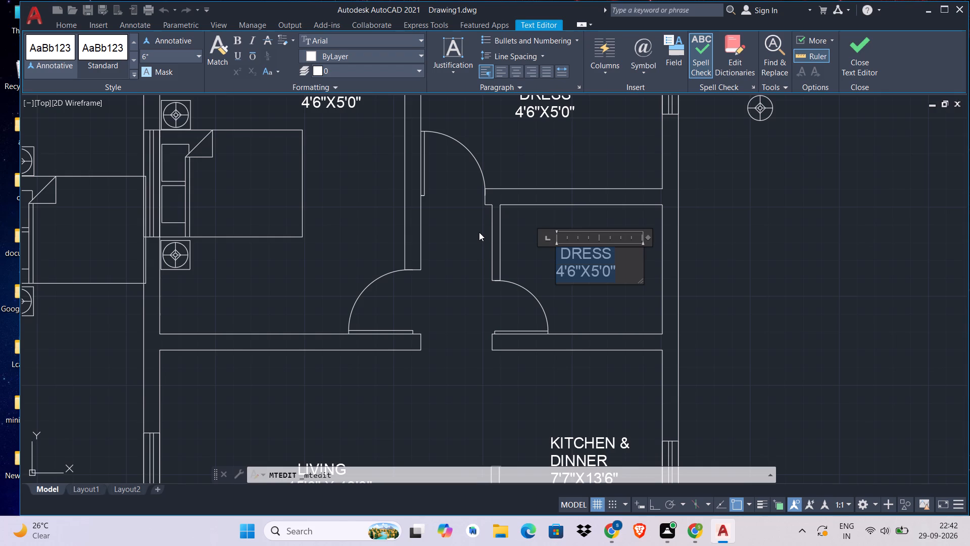
key(BackSpace)
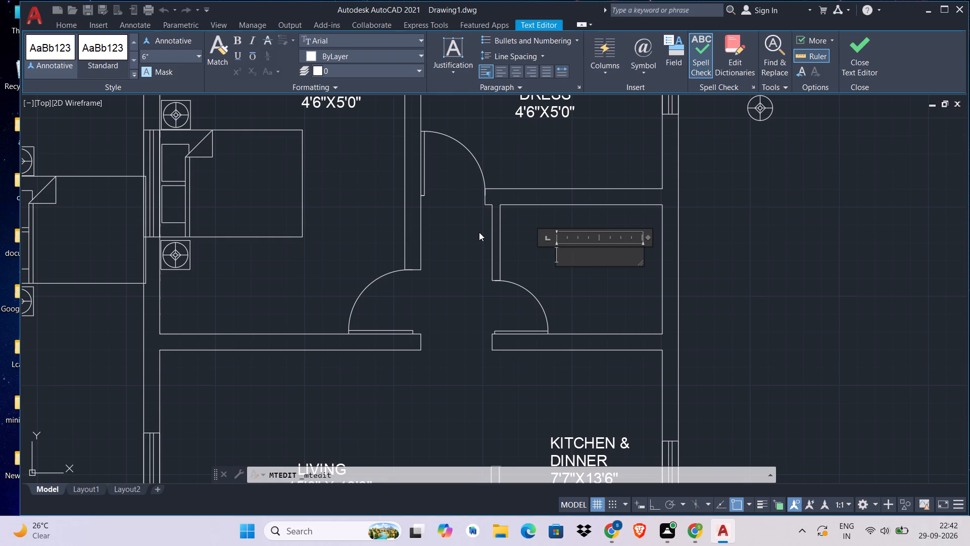
text(TOILET)
key(Return)
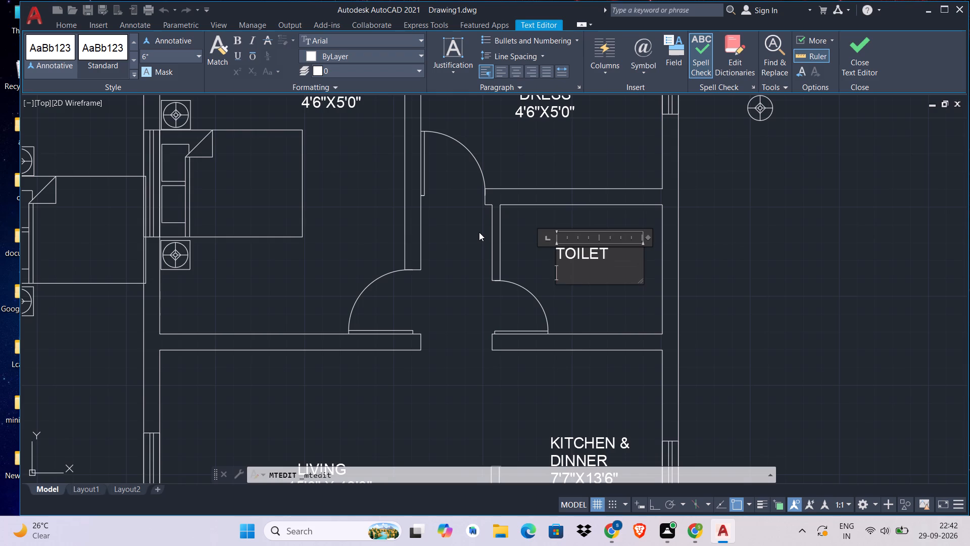
key(7)
key(apostrophe)
text(7"X)
text(5'0")
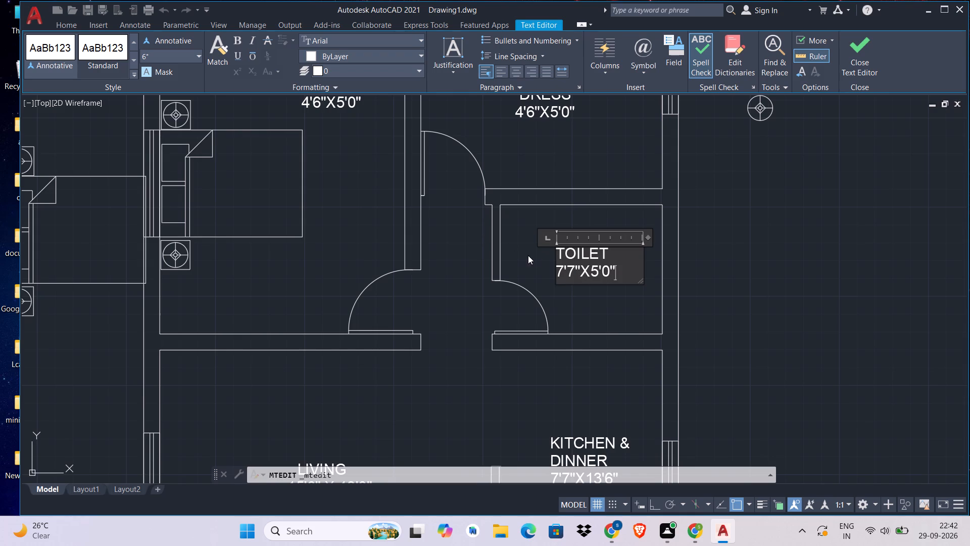
click(559, 259)
key(space)
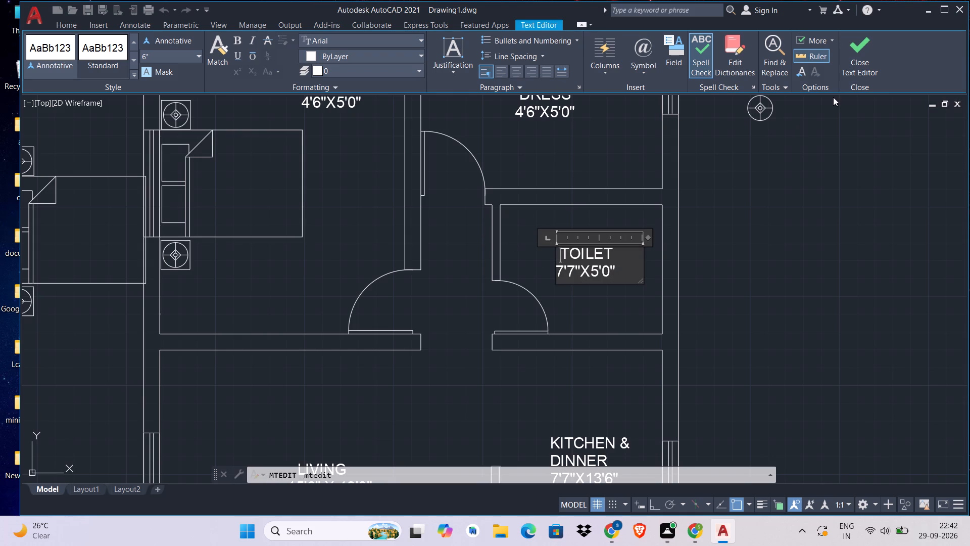
click(858, 71)
Replace the DRESS label in the bedroom above the 7'7"X5'0" toilet with BED ROOM and the size 11'5"X13'0" beneath it.
middle_drag(629, 257, 632, 382)
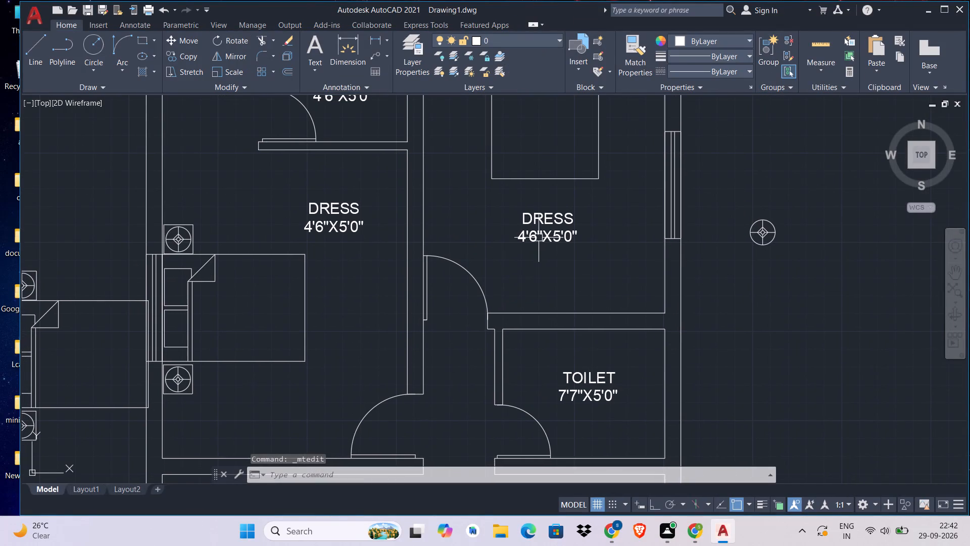
double_click(538, 226)
drag(586, 243, 475, 225)
key(BackSpace)
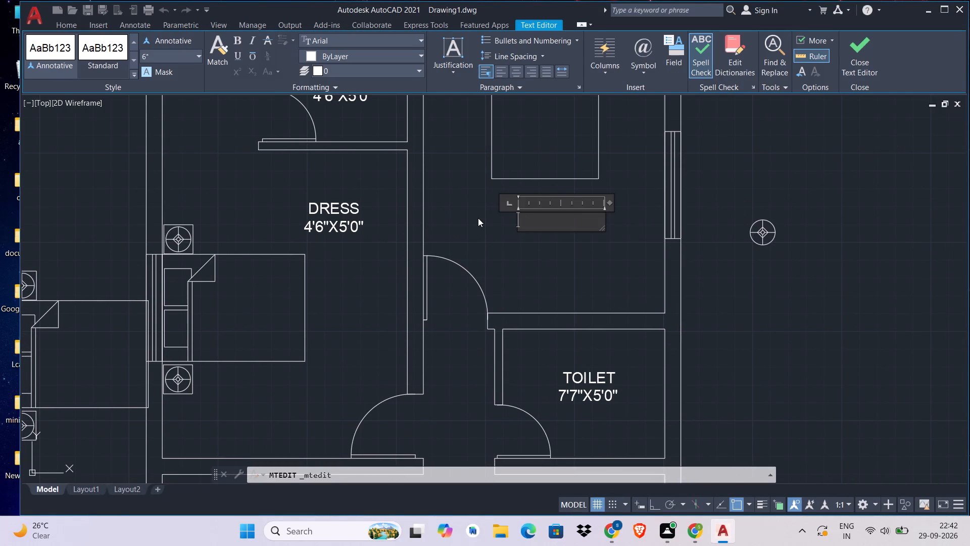
text(BED ROOM)
key(Return)
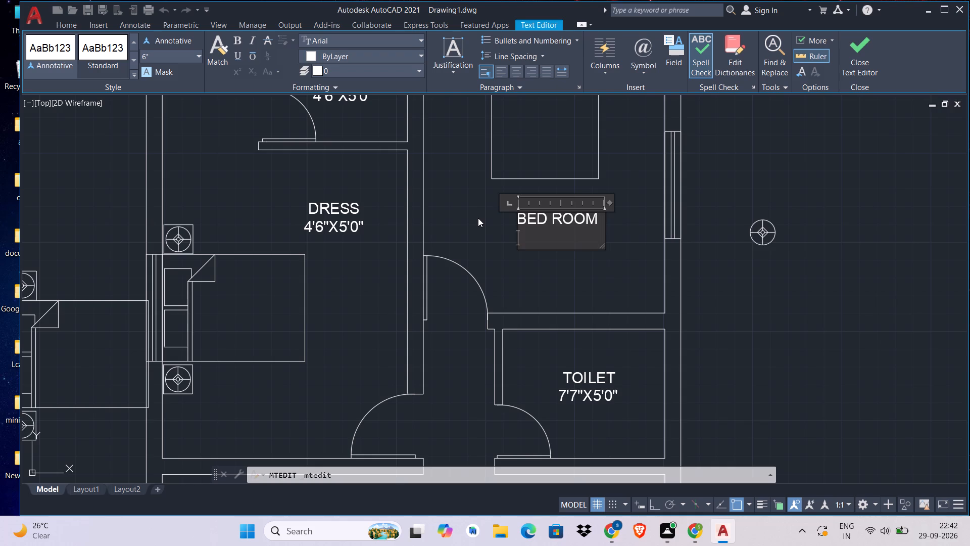
text(11')
key(5)
key(shift+quotedbl)
key(x)
text(13'0")
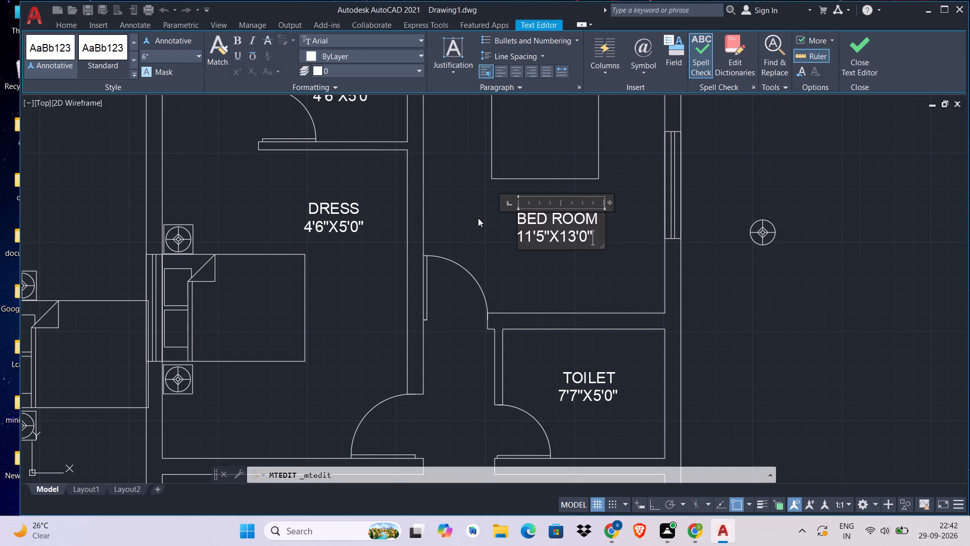
click(852, 65)
Replace the DRESS label in the adjacent large bedroom below the dressing area with BED ROOM and the size 11'5"X14'5".
middle_drag(555, 213, 706, 331)
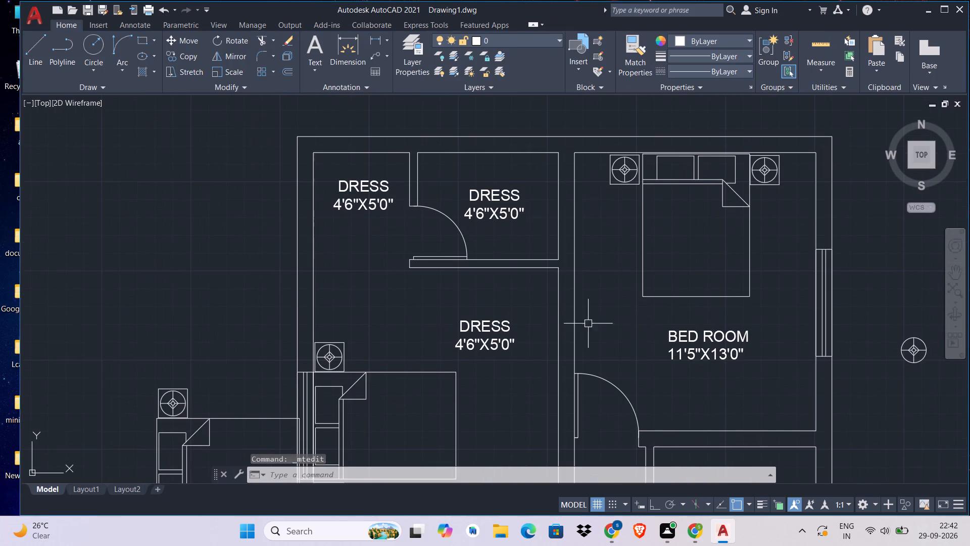
double_click(501, 329)
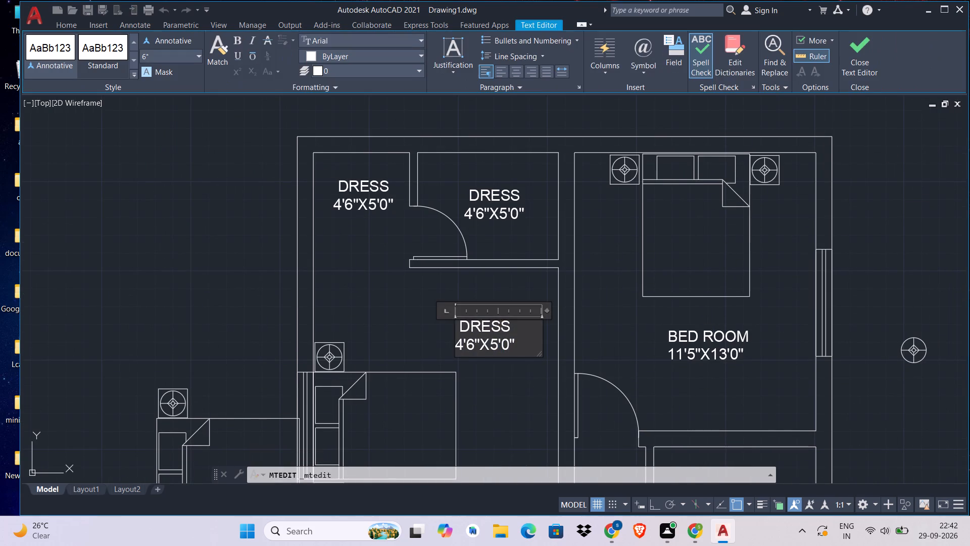
drag(520, 348, 388, 314)
key(BackSpace)
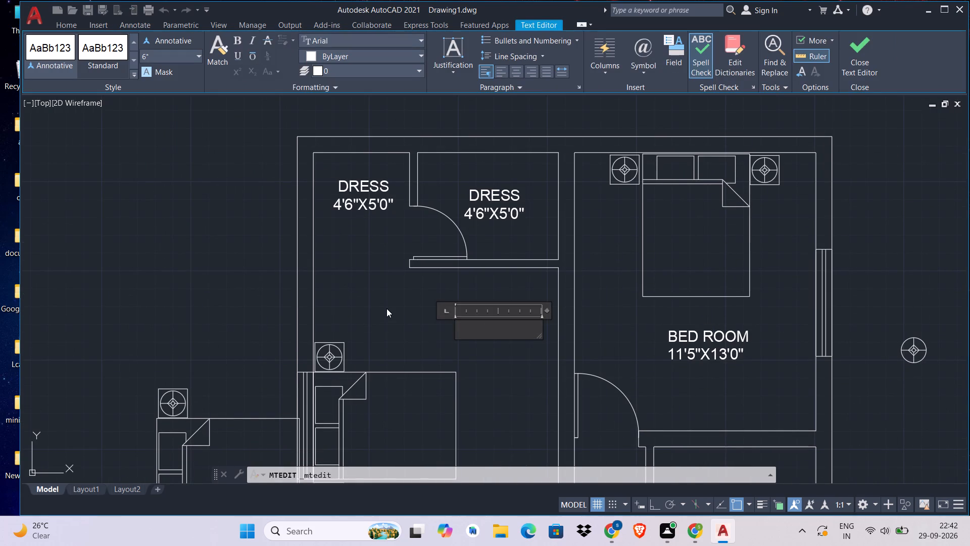
text(BER)
key(BackSpace)
text(D ROO)
key(m)
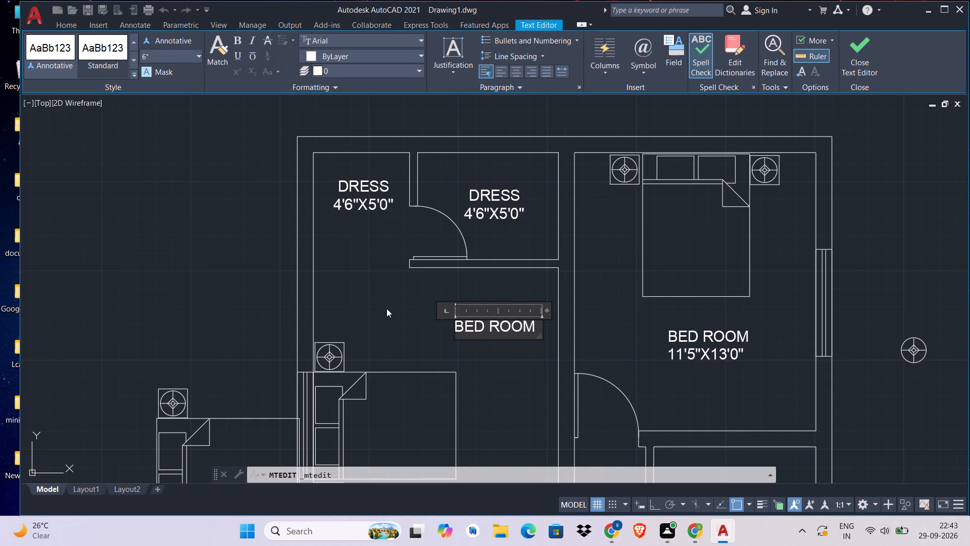
key(Return)
text(11')
text(5")
key(x)
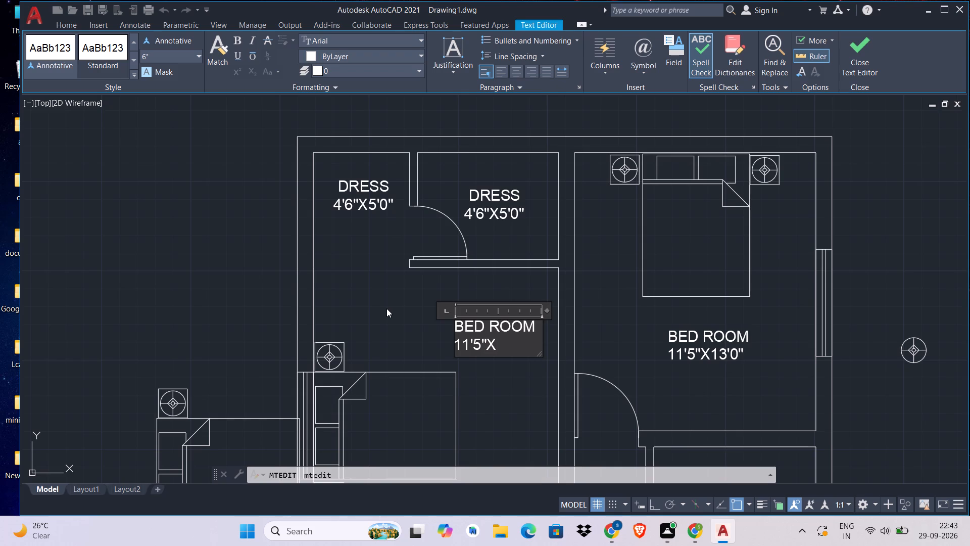
text(14')
key(5)
key(shift+quotedbl)
click(865, 70)
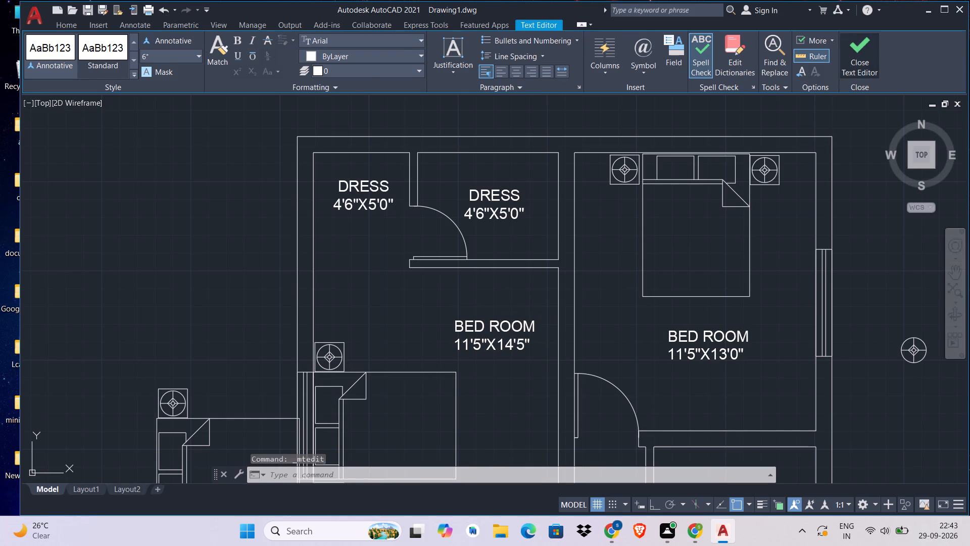
Replace the DRESS label in the small room with the door above that bedroom with TOILET and the size 6'7"X5'0".
double_click(502, 203)
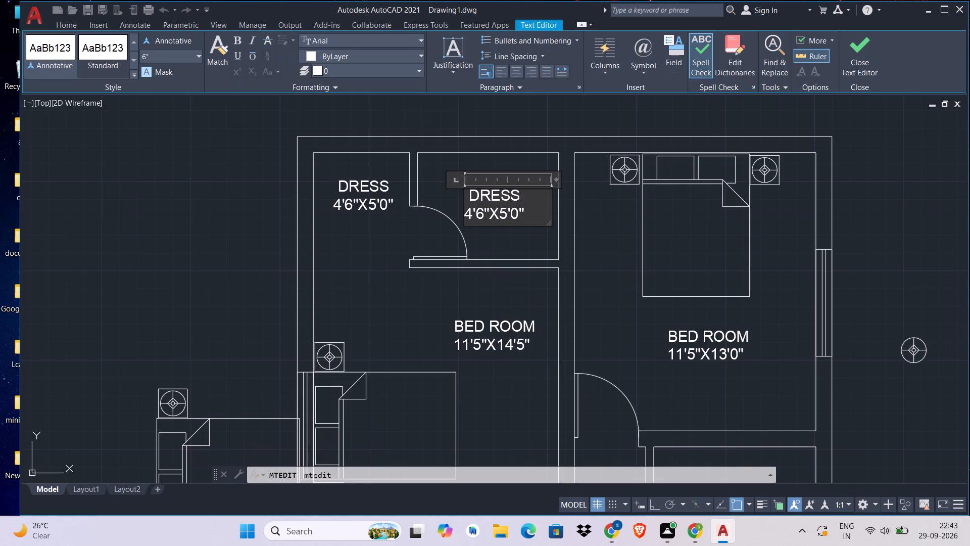
drag(532, 213, 447, 200)
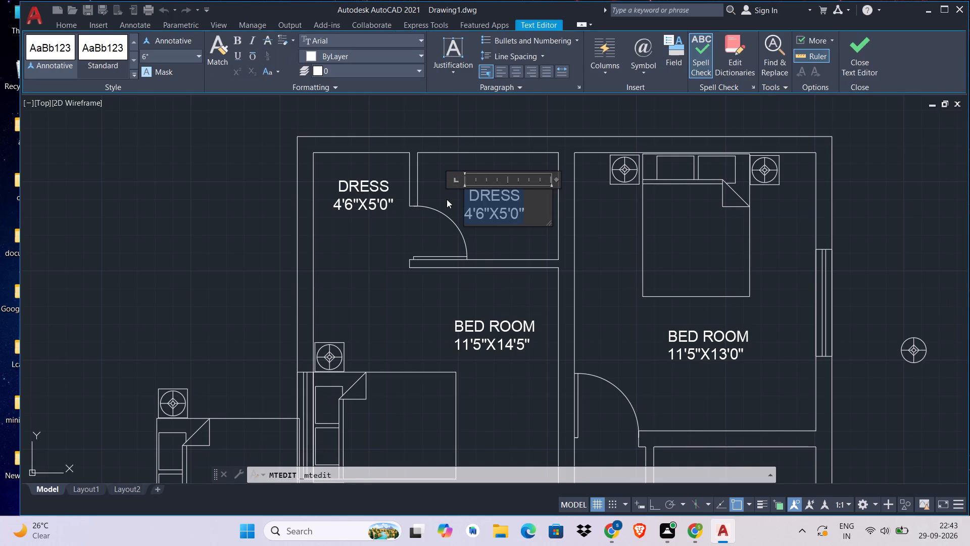
key(BackSpace)
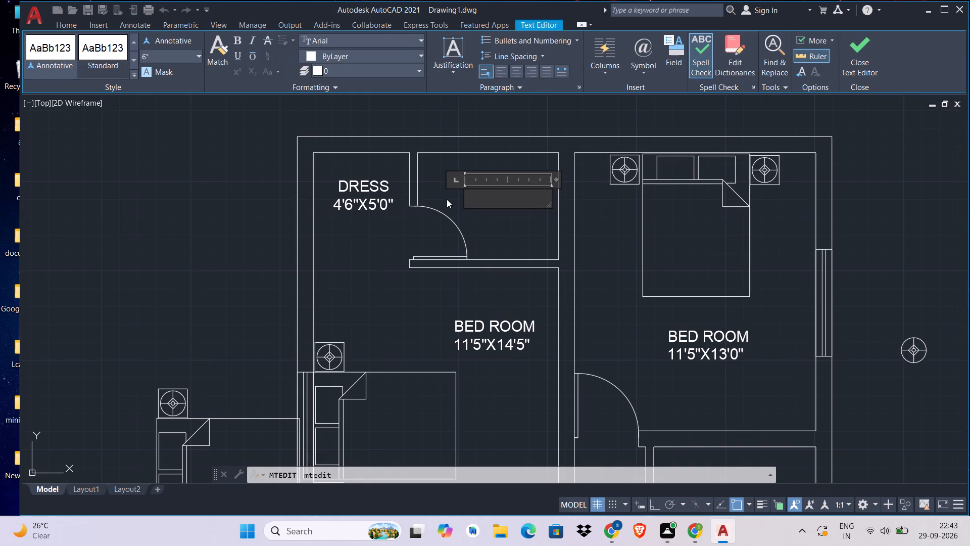
text(TOILET)
key(Return)
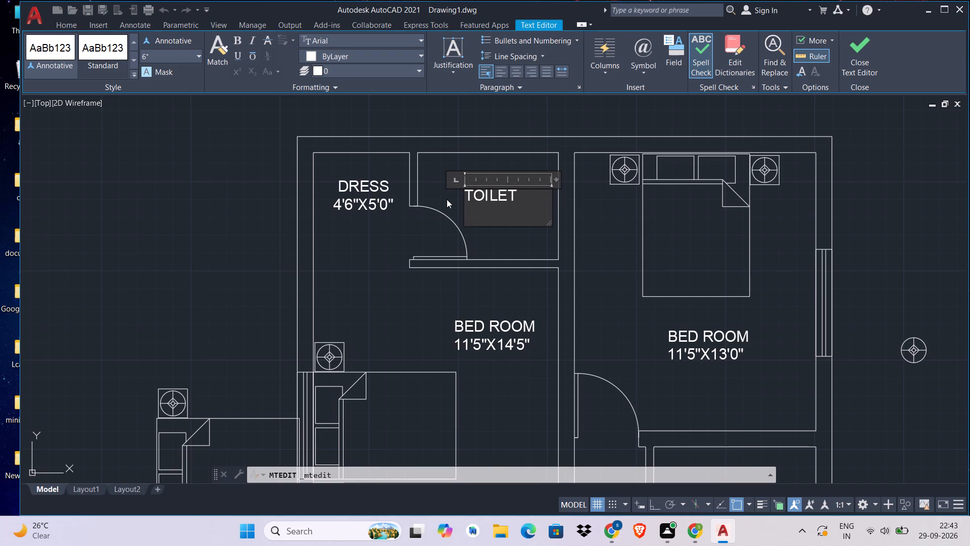
text(6'7")
key(x)
text(5'0")
click(876, 53)
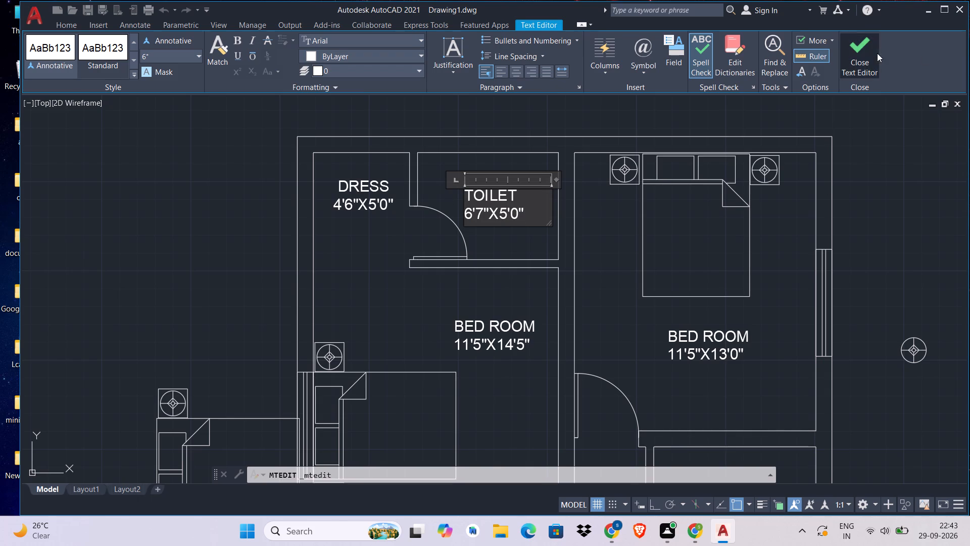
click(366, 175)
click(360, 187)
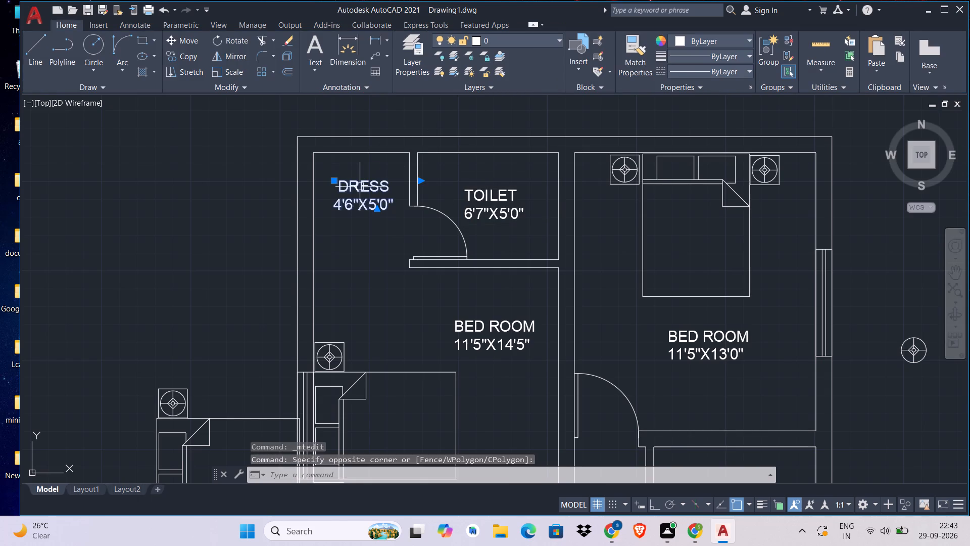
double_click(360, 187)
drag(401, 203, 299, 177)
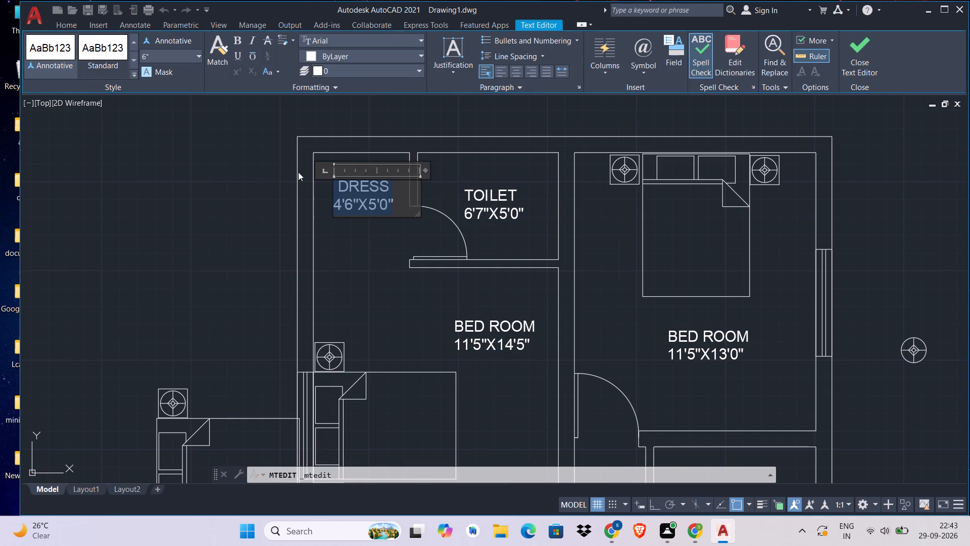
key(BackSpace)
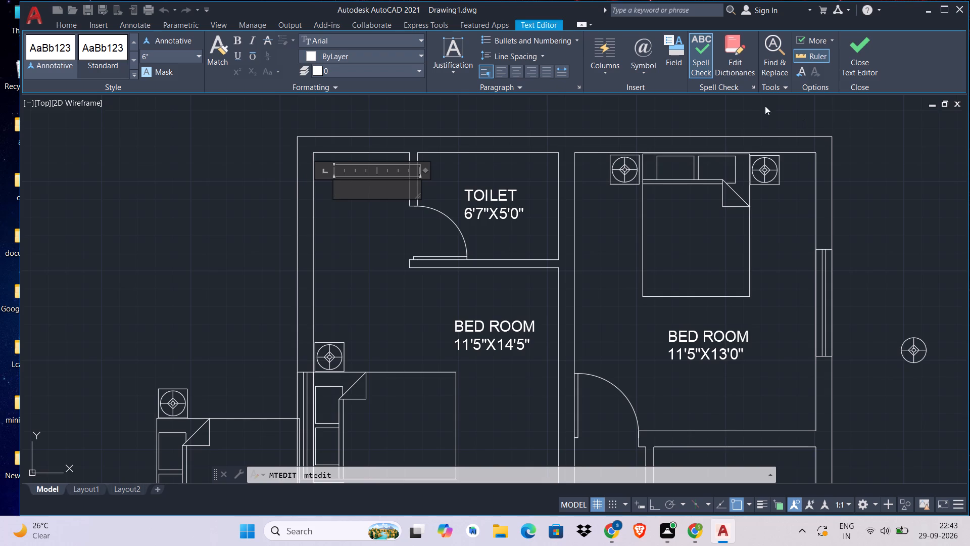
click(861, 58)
Erase the spare bed and its two side tables lying outside the house's left wall.
scroll(464, 234, down, 2)
middle_drag(467, 236, 469, 175)
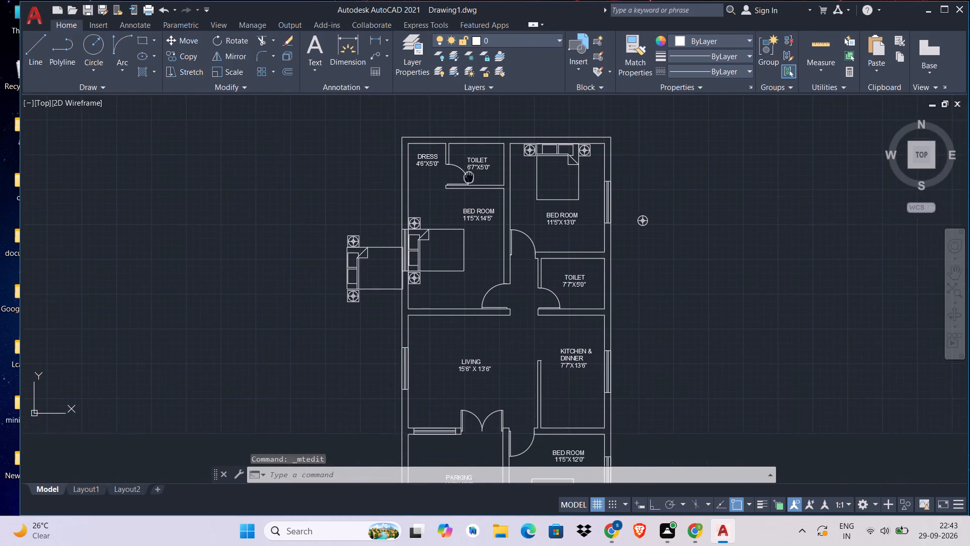
click(385, 207)
click(246, 367)
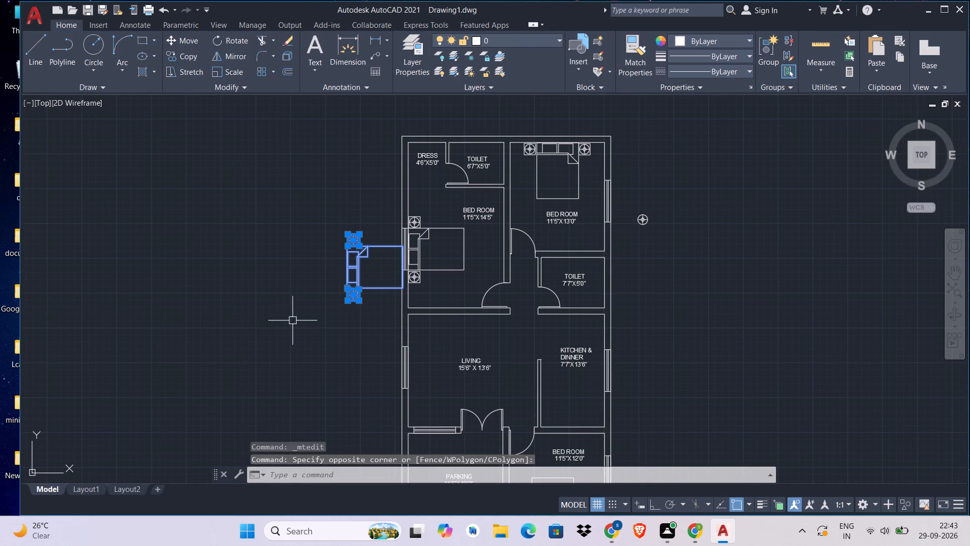
key(Delete)
Erase the leftover objects far to the left of the plan and the spare WC and bed below it.
middle_drag(370, 355, 430, 243)
middle_drag(495, 328, 461, 164)
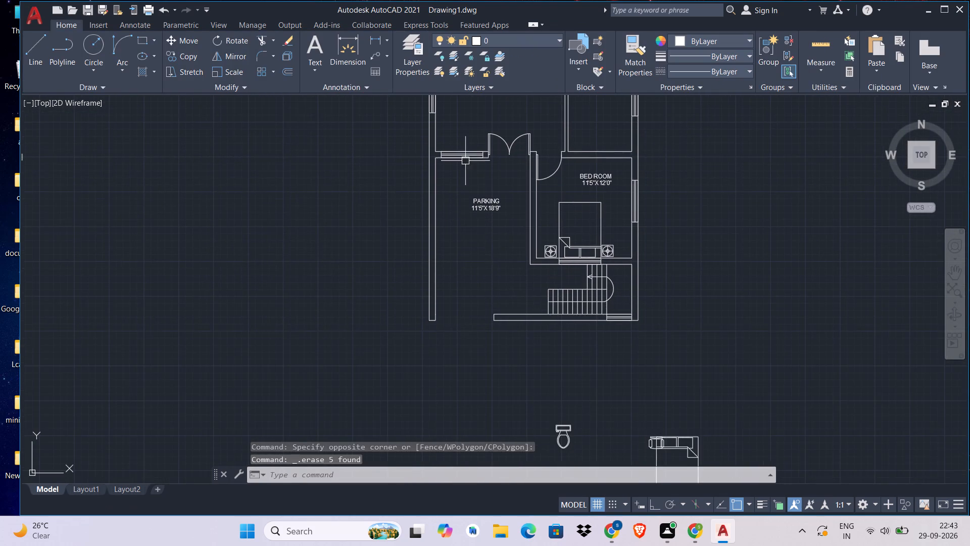
middle_drag(517, 299, 511, 217)
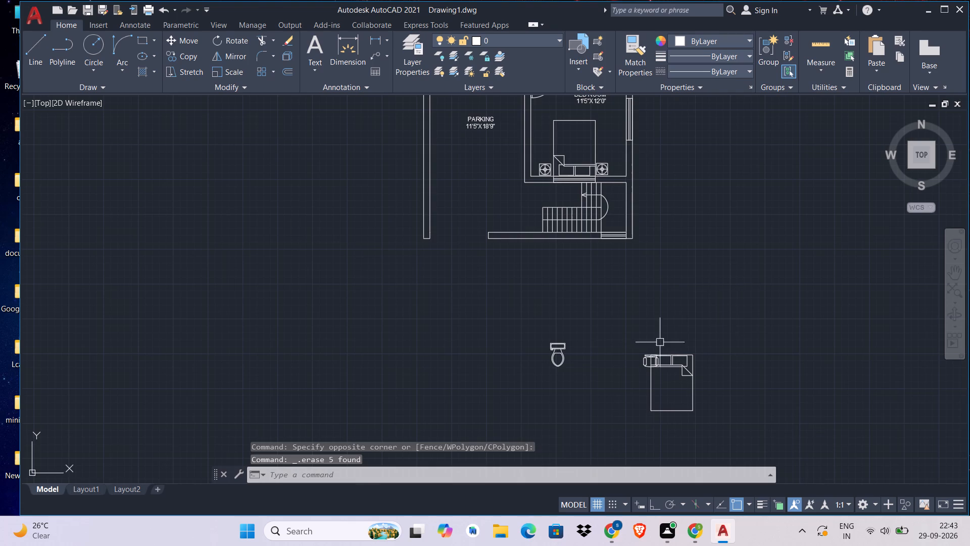
scroll(640, 348, down, 2)
middle_drag(641, 343, 682, 287)
drag(467, 134, 436, 156)
drag(334, 220, 330, 230)
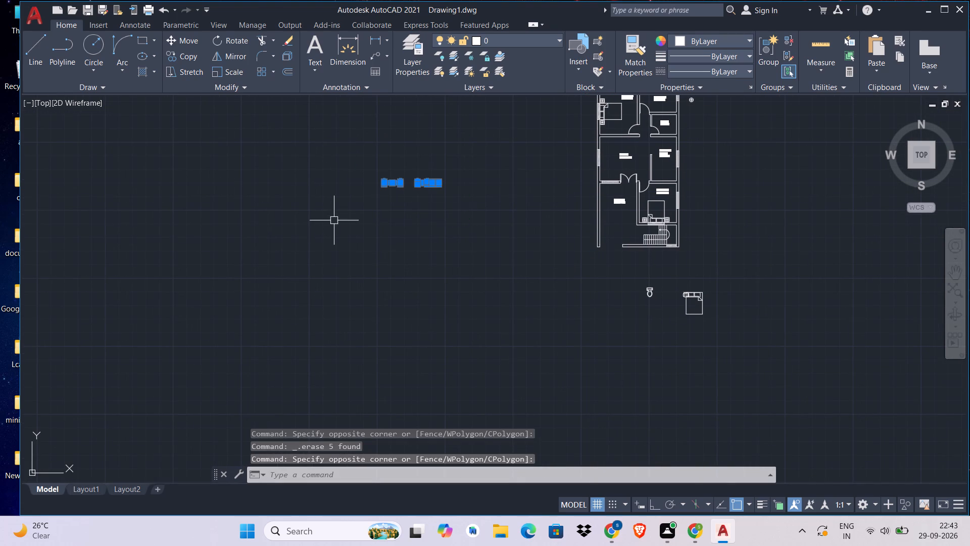
click(752, 275)
drag(453, 391, 463, 391)
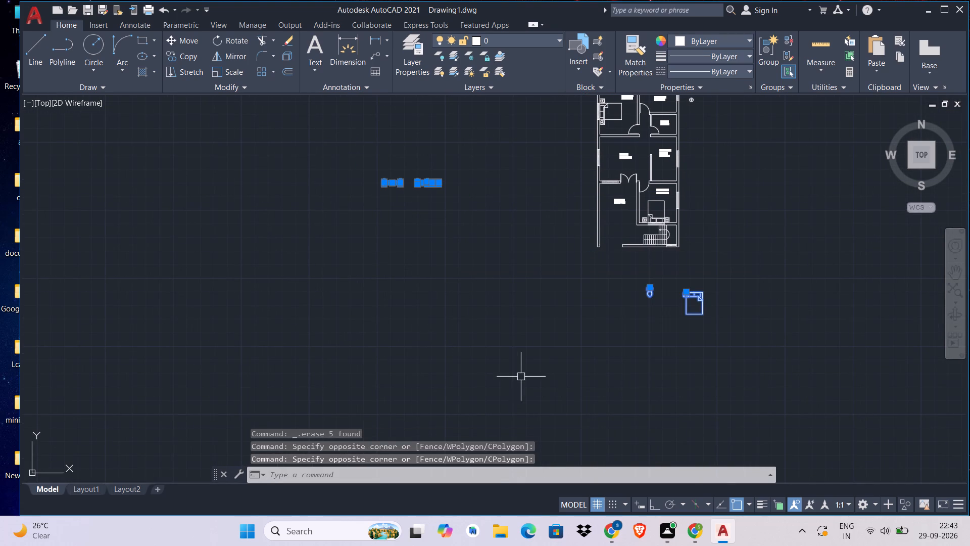
key(Delete)
Copy the PARKING label to just below the window in the front wall beside the staircase.
scroll(621, 204, up, 4)
click(629, 200)
click(553, 244)
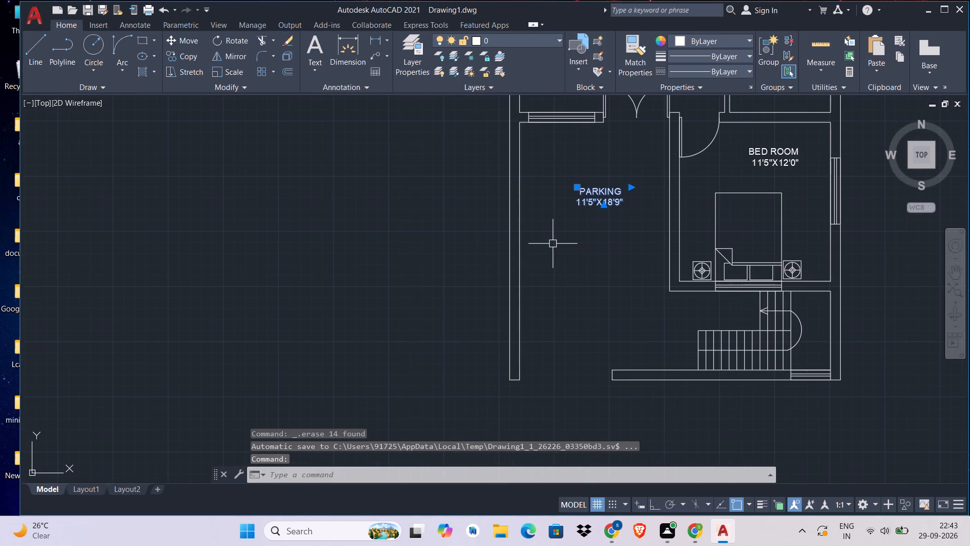
key(x)
key(BackSpace)
text(CO)
key(Return)
click(571, 208)
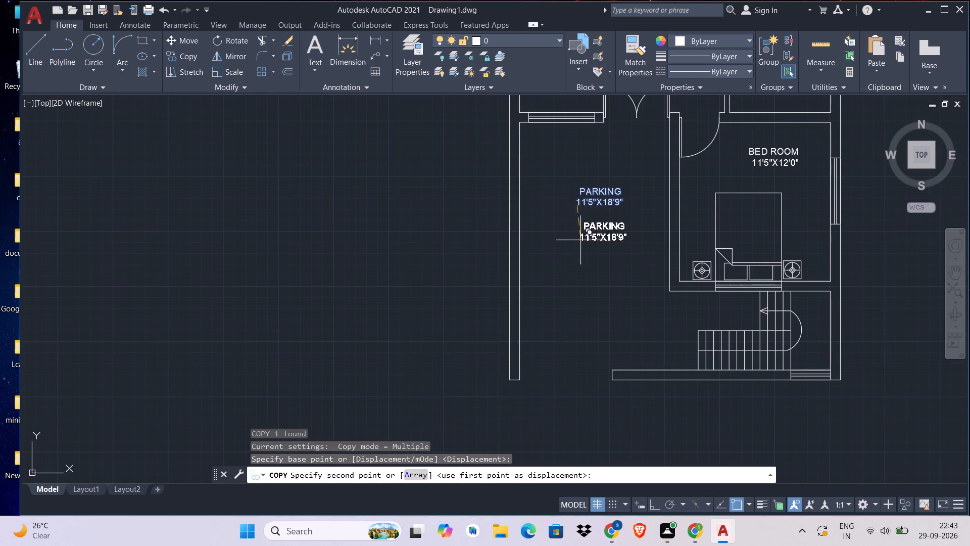
middle_drag(708, 359, 578, 239)
click(655, 290)
key(Escape)
Replace the text of the copied PARKING label below the staircase window with W2 and finish editing it.
double_click(669, 287)
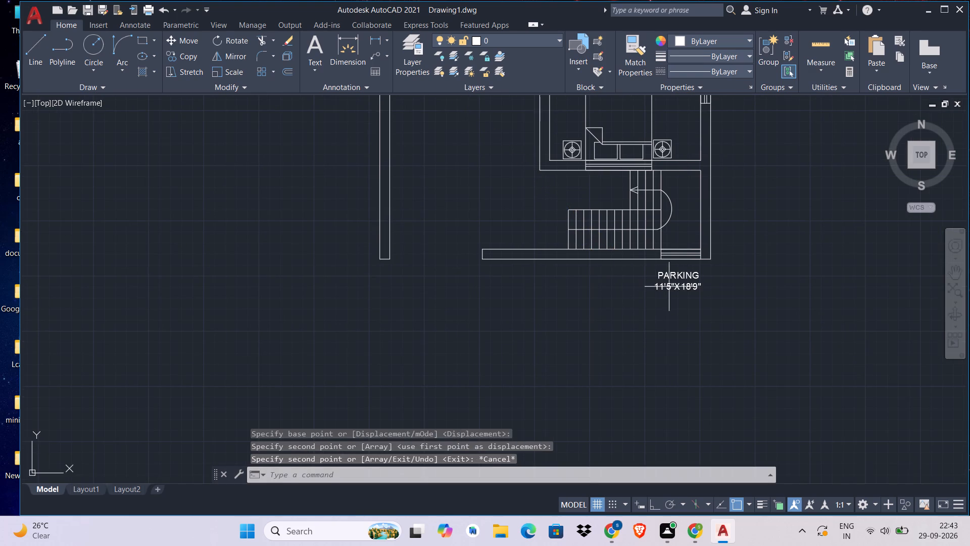
drag(702, 292, 580, 254)
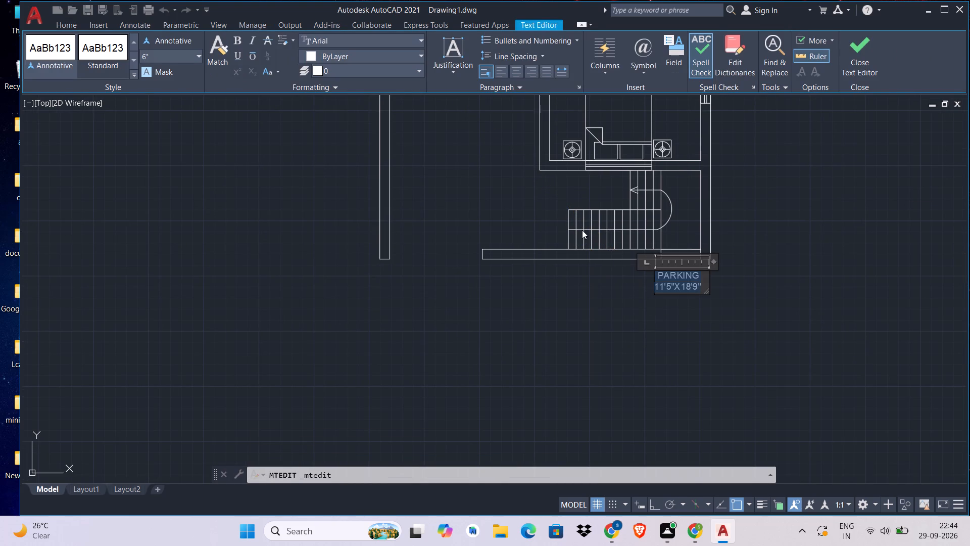
key(BackSpace)
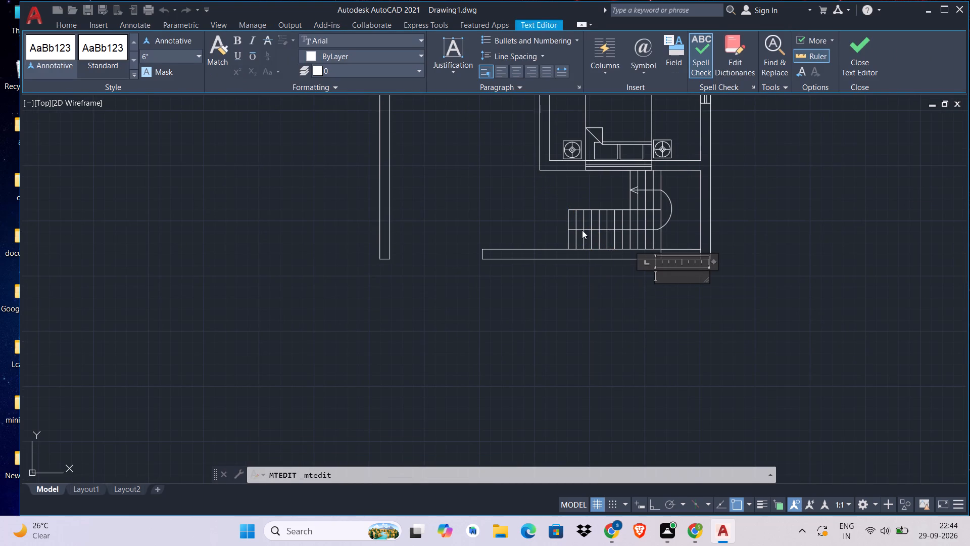
text(W2)
click(852, 49)
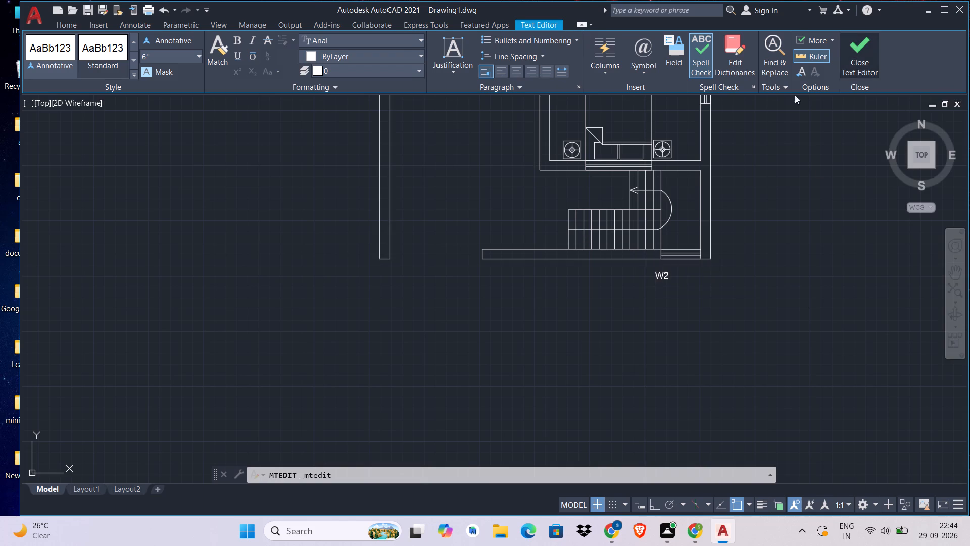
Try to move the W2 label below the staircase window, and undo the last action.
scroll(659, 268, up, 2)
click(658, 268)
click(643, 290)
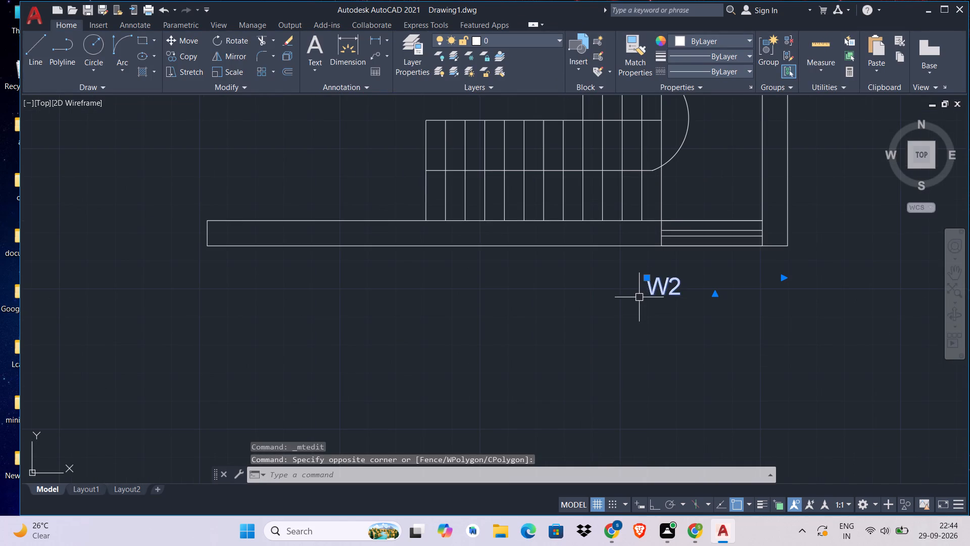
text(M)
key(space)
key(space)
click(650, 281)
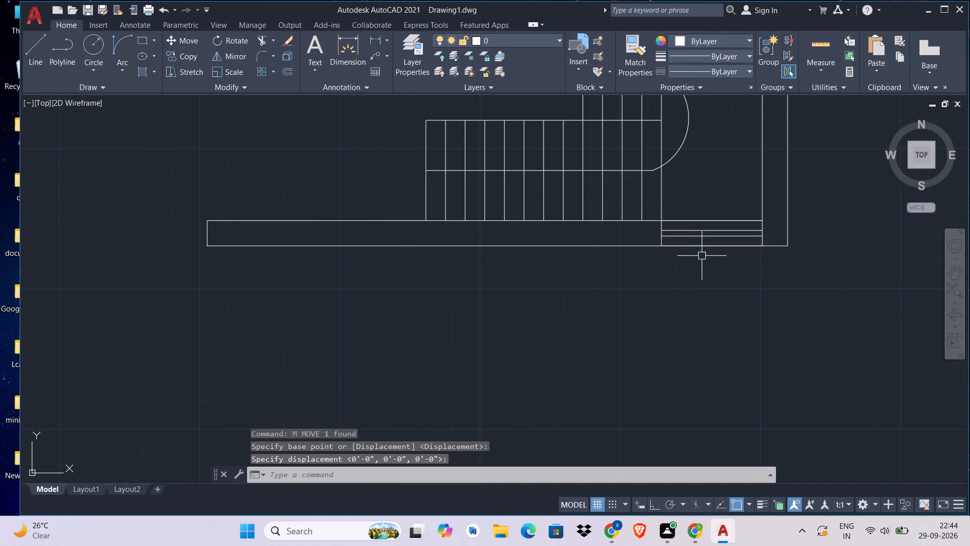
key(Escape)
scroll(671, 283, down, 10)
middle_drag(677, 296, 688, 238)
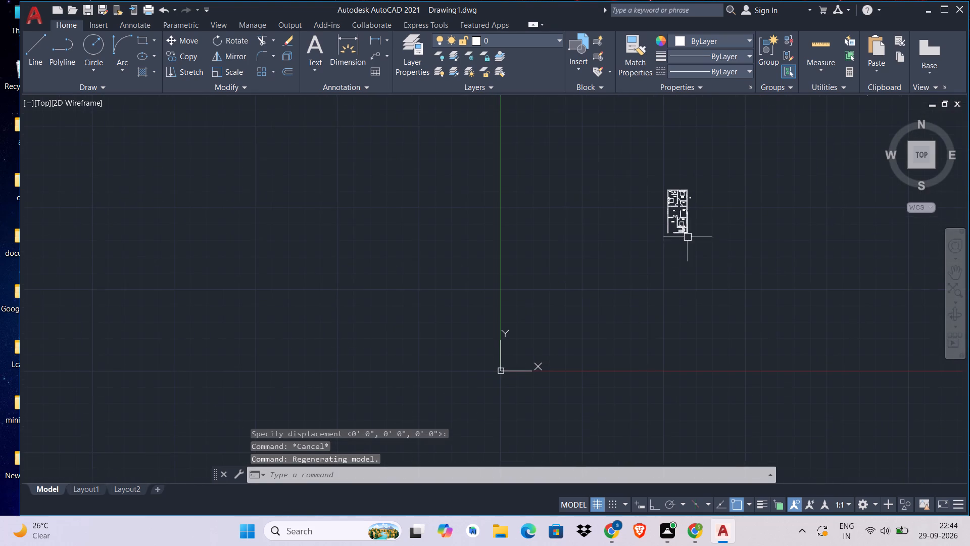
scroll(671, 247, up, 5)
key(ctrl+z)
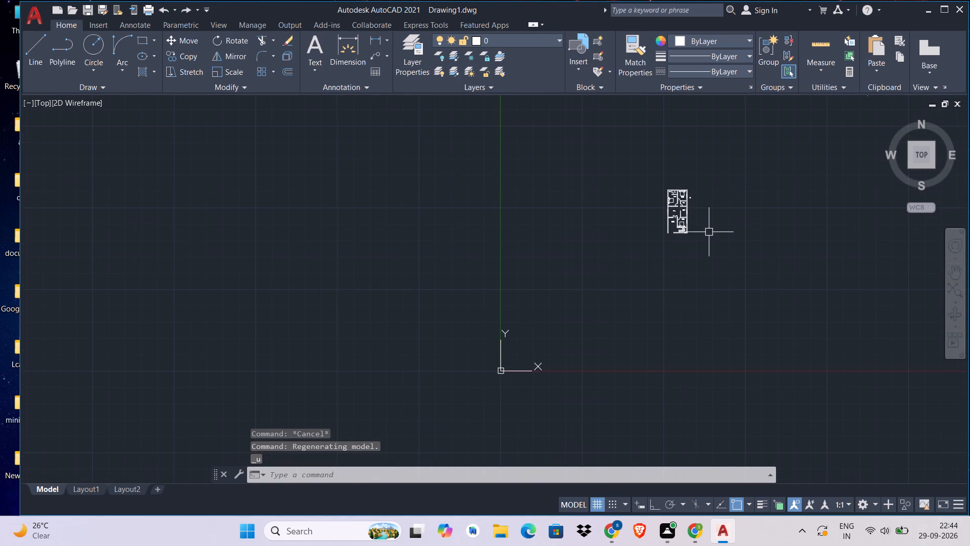
Erase the stray round lamp symbol lying outside the house's right wall, beside the upper bedroom.
scroll(695, 201, up, 3)
scroll(695, 201, down, 1)
scroll(684, 187, up, 5)
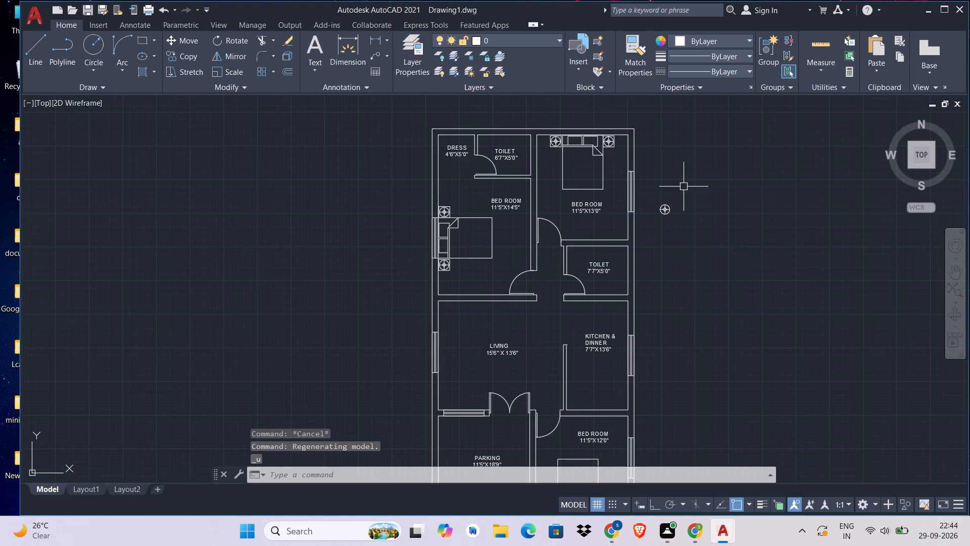
scroll(663, 261, down, 4)
middle_drag(663, 262, 652, 192)
scroll(651, 188, up, 3)
click(667, 120)
click(635, 175)
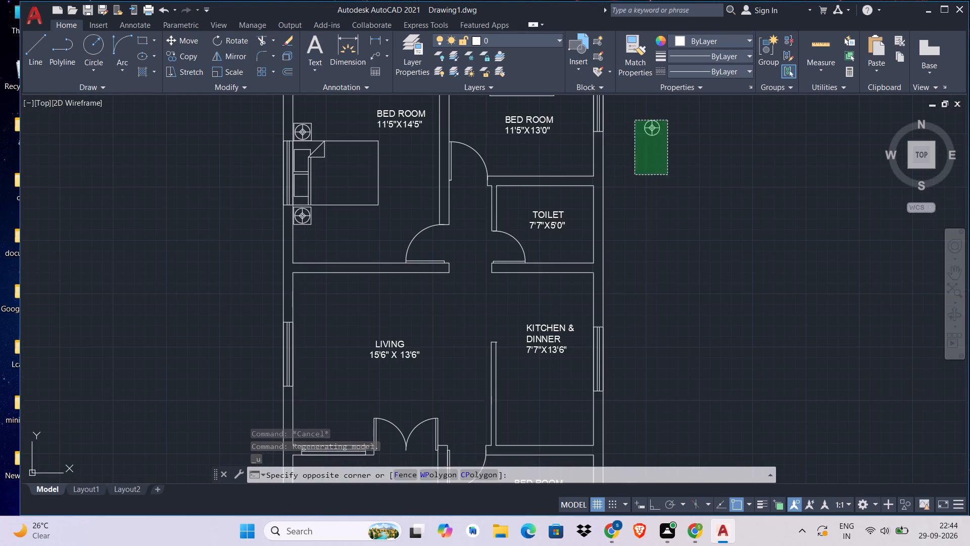
key(Delete)
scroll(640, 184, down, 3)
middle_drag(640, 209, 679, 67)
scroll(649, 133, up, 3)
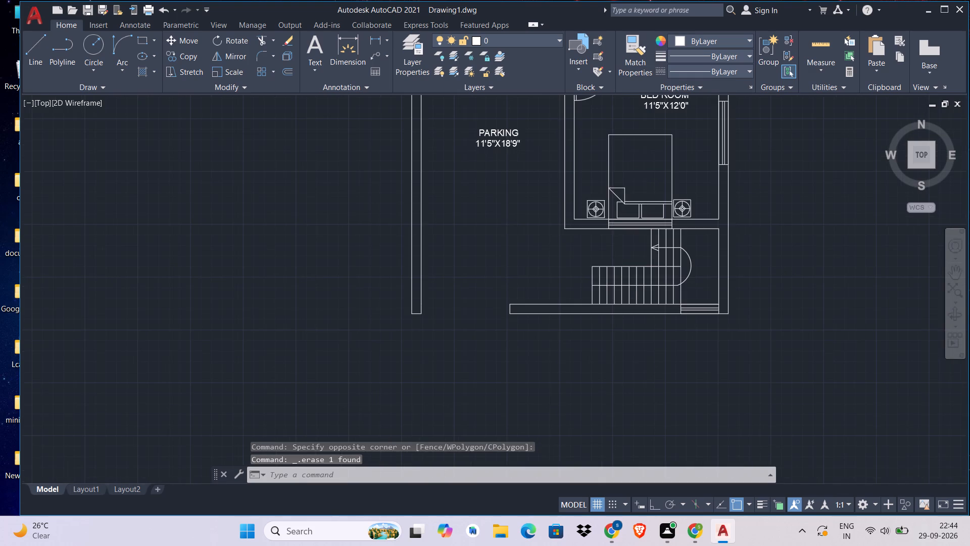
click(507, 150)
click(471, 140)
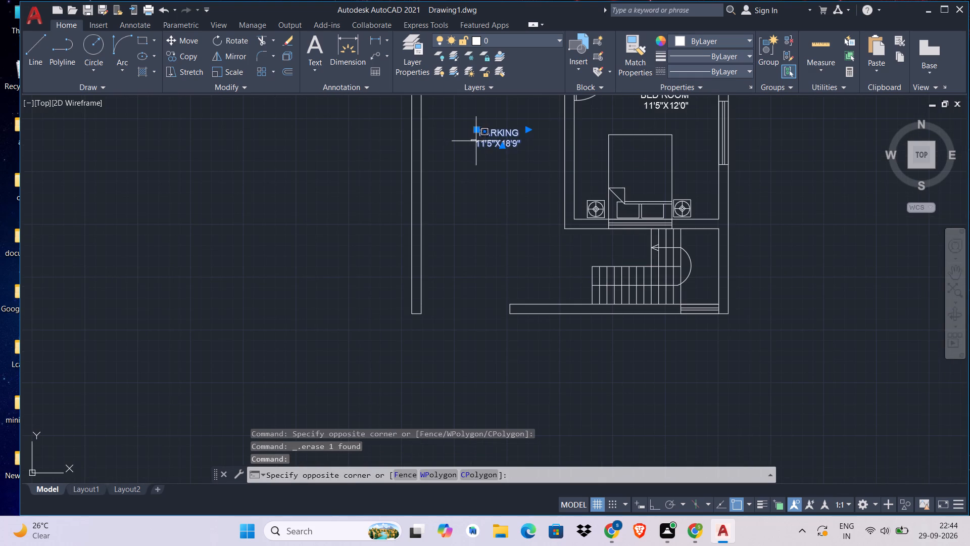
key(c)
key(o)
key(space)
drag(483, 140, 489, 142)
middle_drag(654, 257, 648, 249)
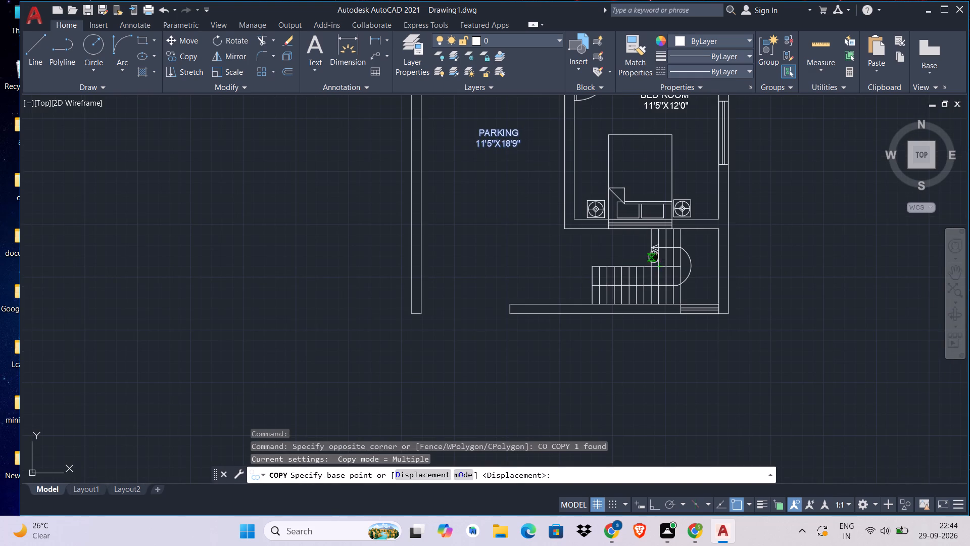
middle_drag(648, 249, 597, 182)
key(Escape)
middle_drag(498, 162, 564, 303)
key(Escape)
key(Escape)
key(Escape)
Copy the PARKING label to just below the window in the front wall beside the staircase.
click(533, 191)
click(504, 256)
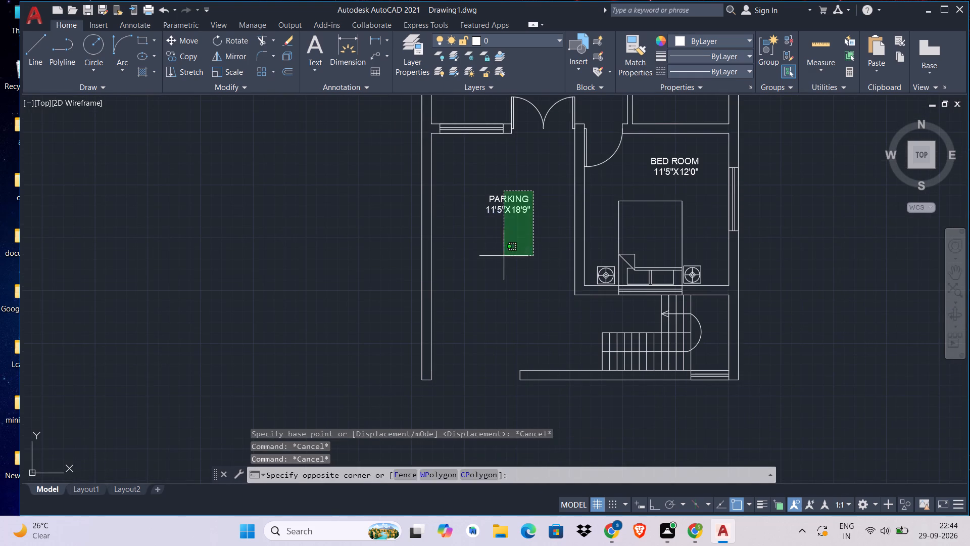
key(c)
text(O)
key(space)
click(494, 211)
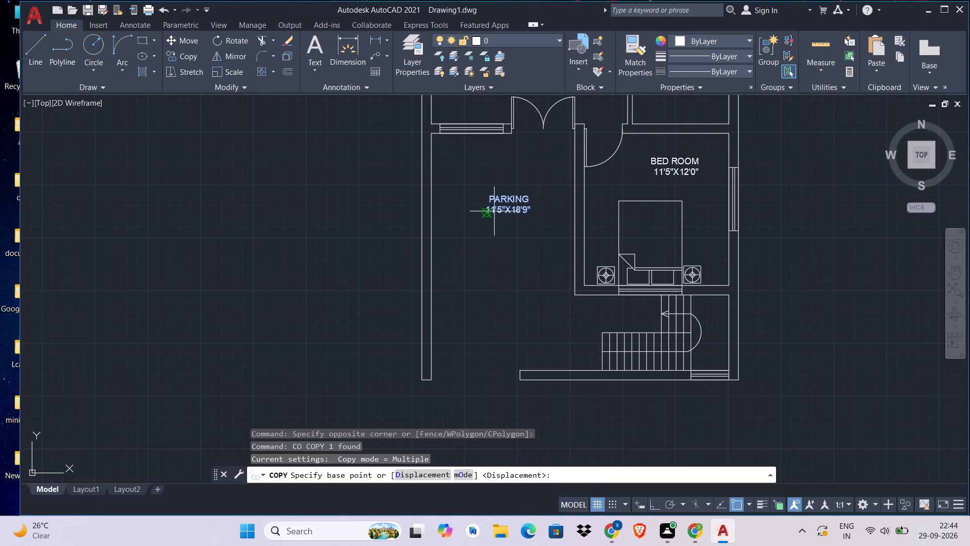
middle_drag(603, 355, 526, 274)
scroll(591, 324, up, 2)
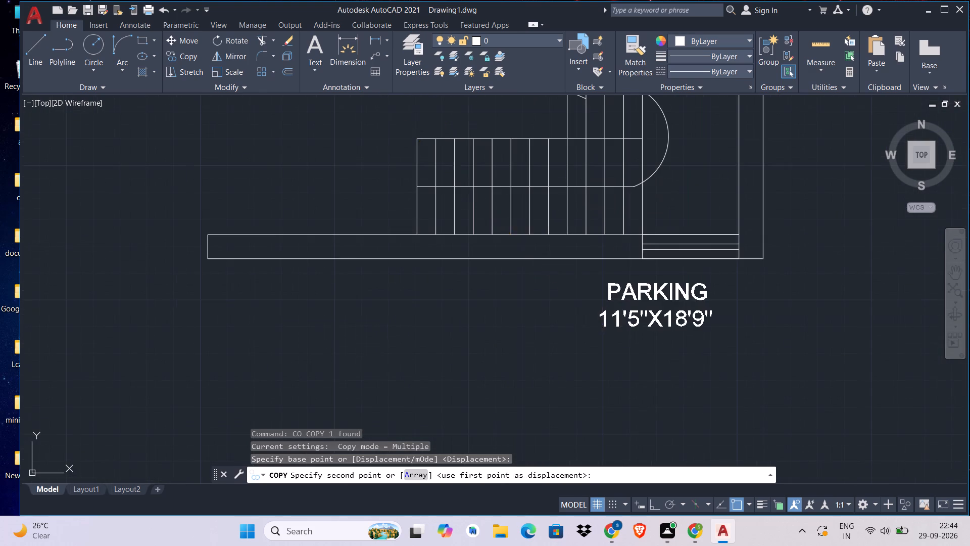
click(625, 309)
key(Escape)
Replace the text of the copied PARKING label below the staircase window with W2.
double_click(657, 304)
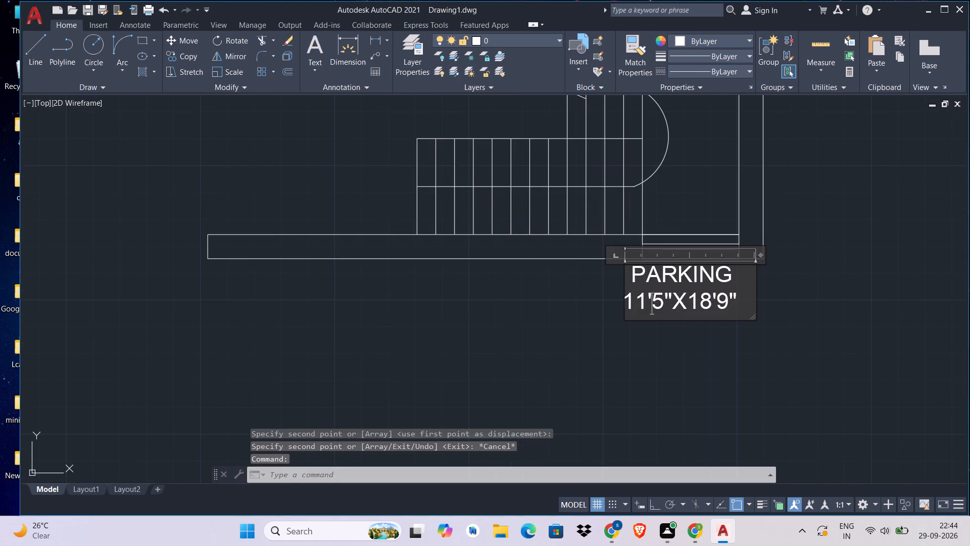
drag(747, 305, 619, 281)
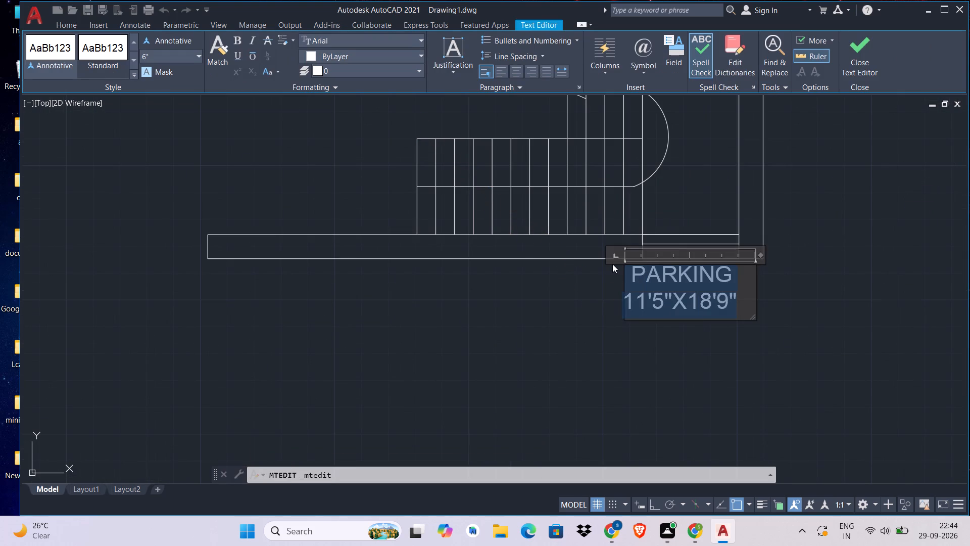
key(BackSpace)
text(W2)
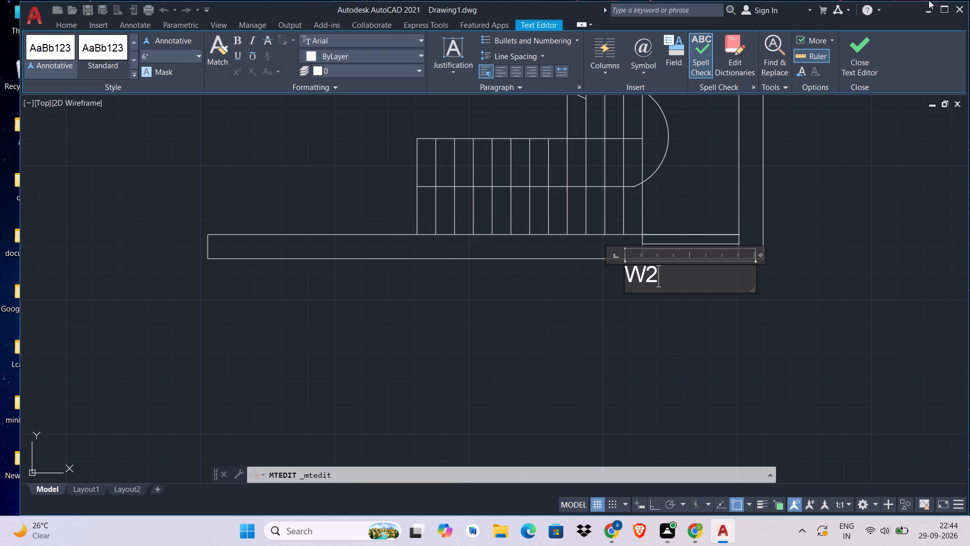
click(878, 73)
Shift the W2 label horizontally to the right so it sits centred beneath the staircase window.
click(636, 266)
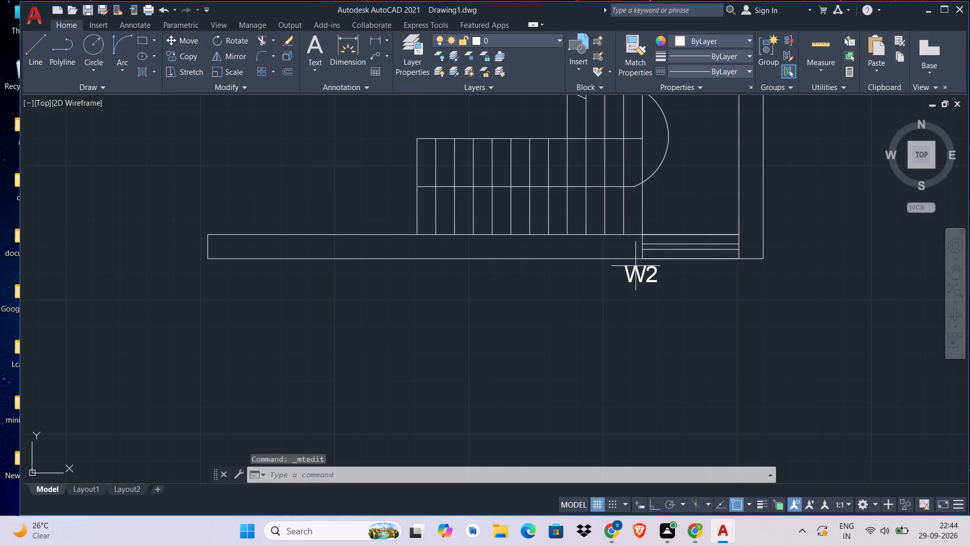
click(621, 263)
click(626, 268)
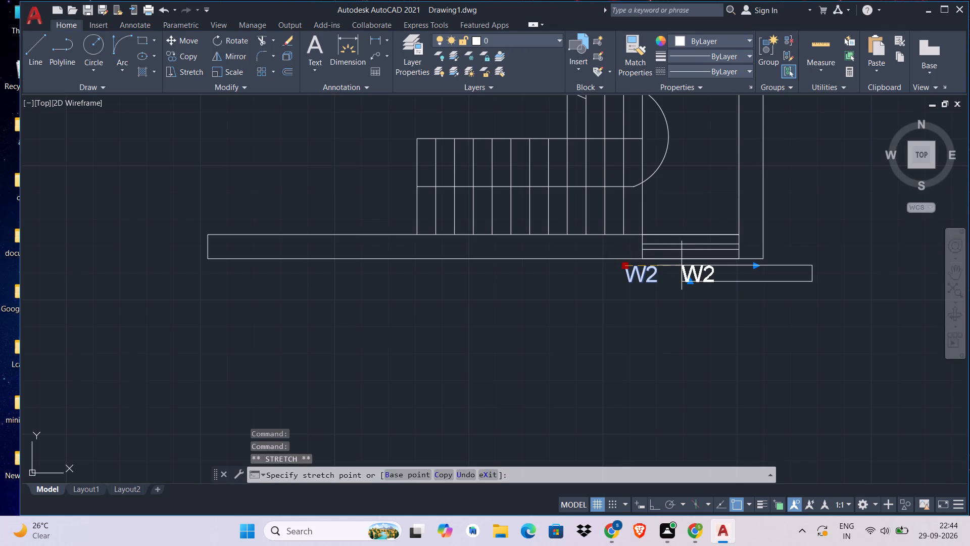
click(674, 265)
key(Escape)
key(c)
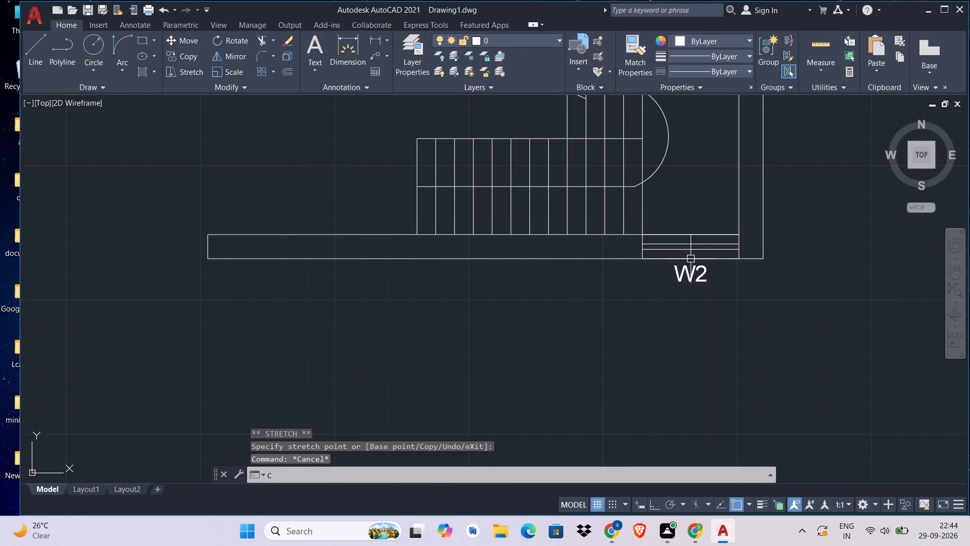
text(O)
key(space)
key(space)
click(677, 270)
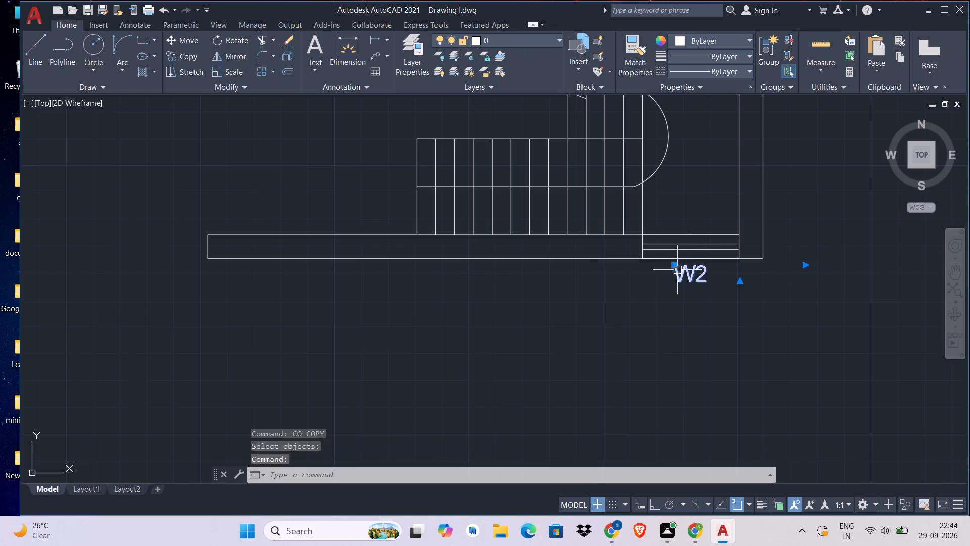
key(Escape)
Copy the W2 label to just below the window between the front bedroom and the staircase.
key(c)
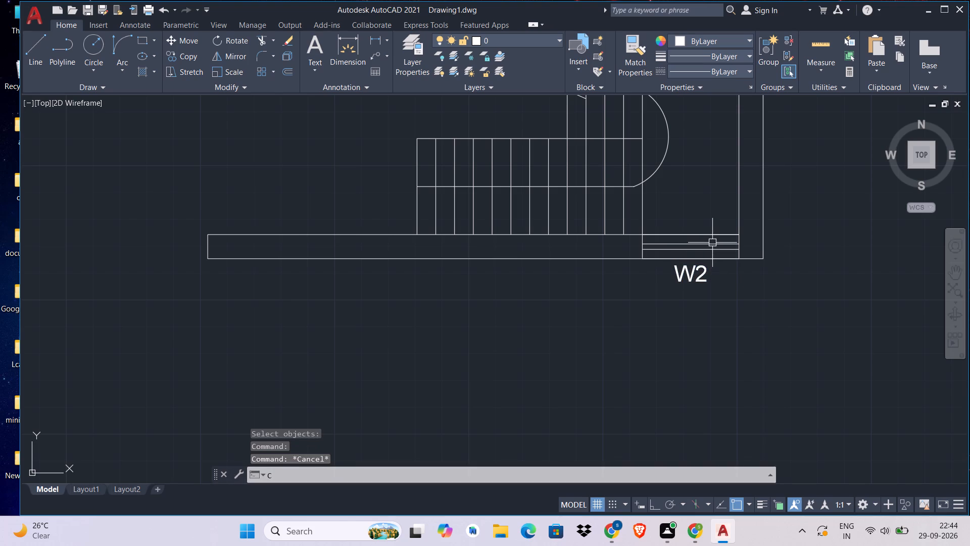
text(O)
key(space)
click(690, 264)
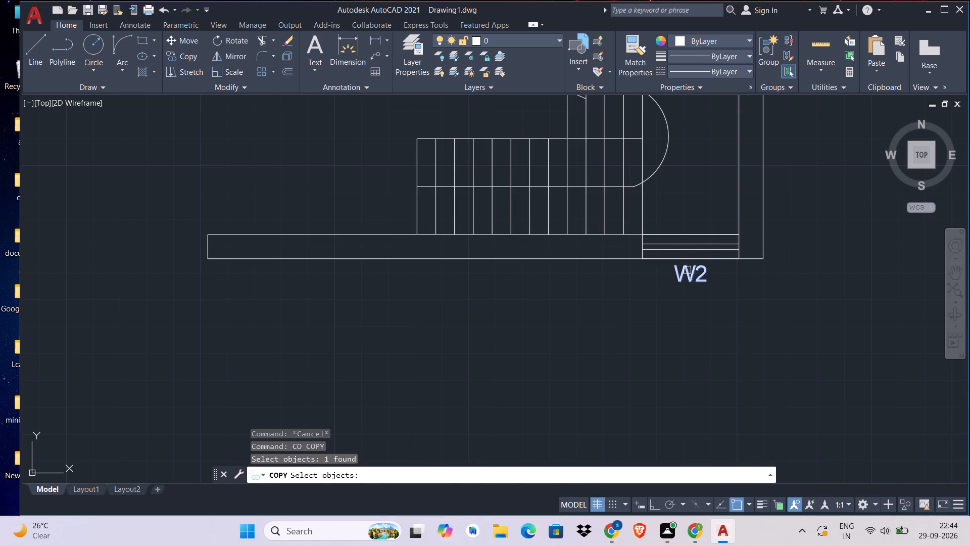
key(Return)
click(680, 272)
scroll(686, 253, down, 2)
middle_drag(686, 253, 682, 361)
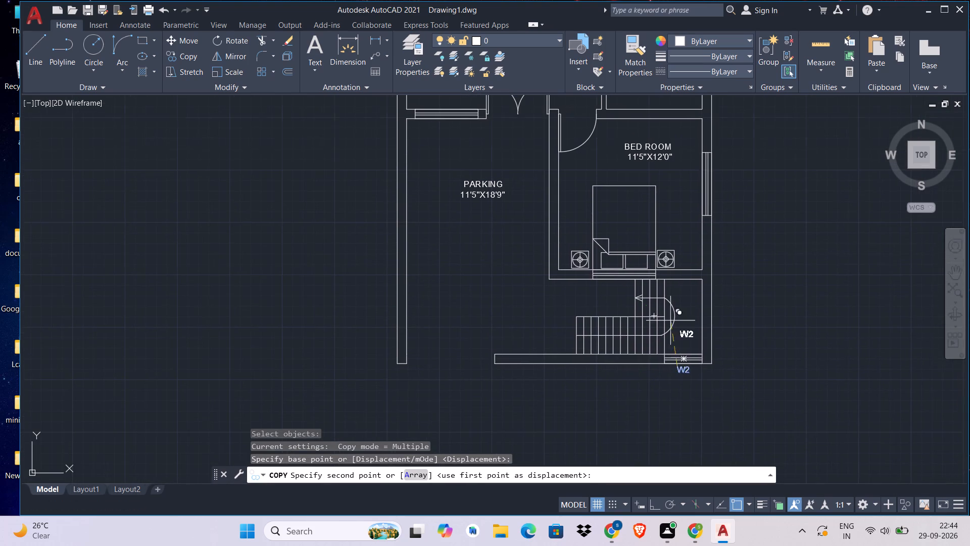
middle_drag(515, 183, 567, 320)
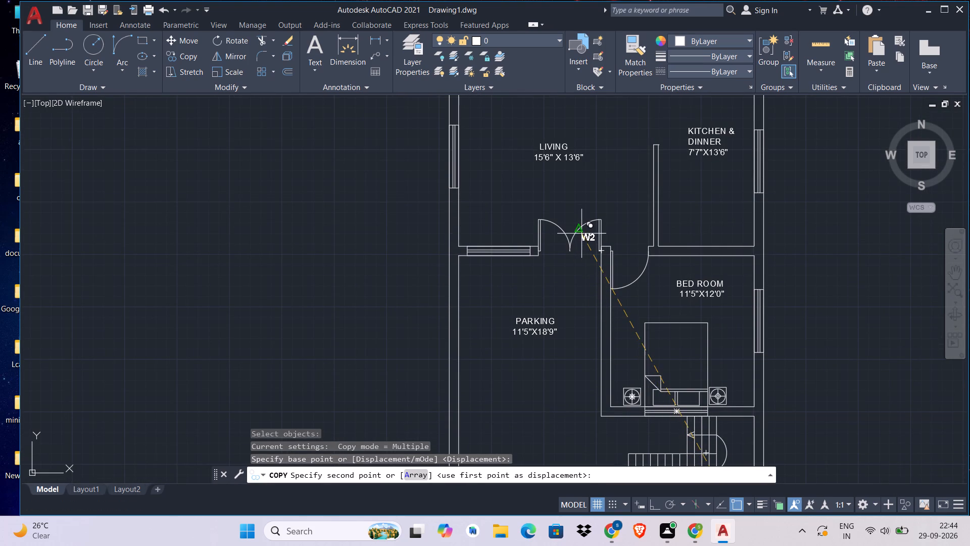
middle_drag(681, 285, 680, 148)
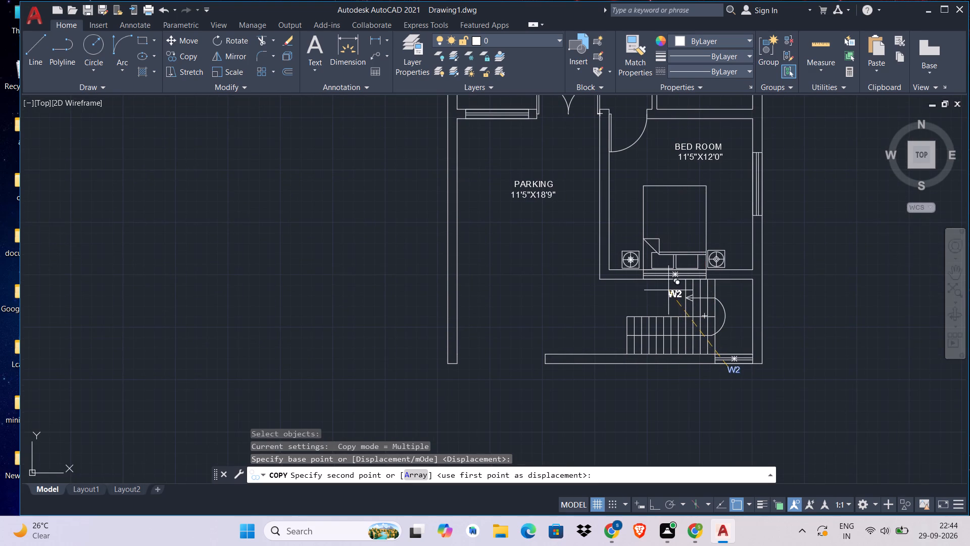
scroll(668, 288, up, 3)
click(666, 266)
key(Escape)
Change the text of the copied label below the front bedroom's window to W.
double_click(675, 274)
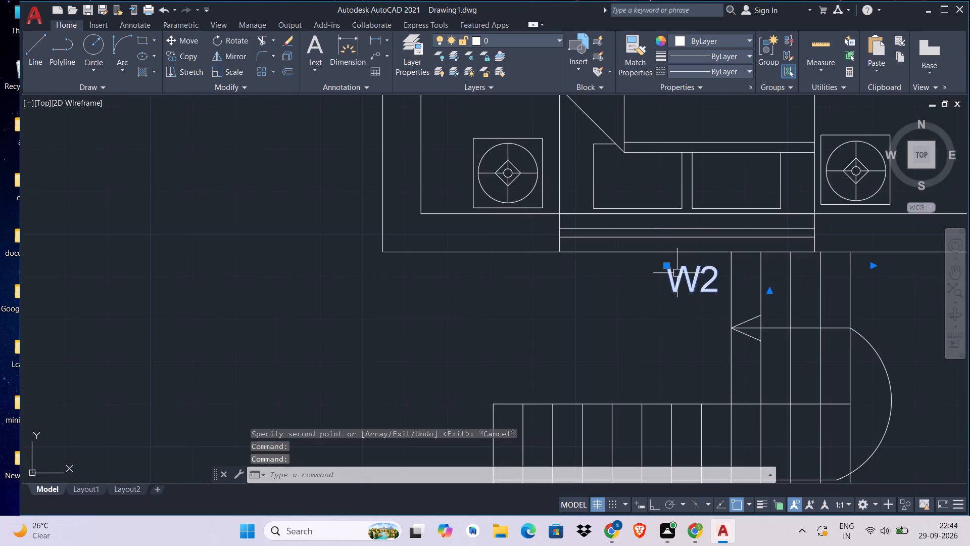
double_click(709, 277)
click(728, 283)
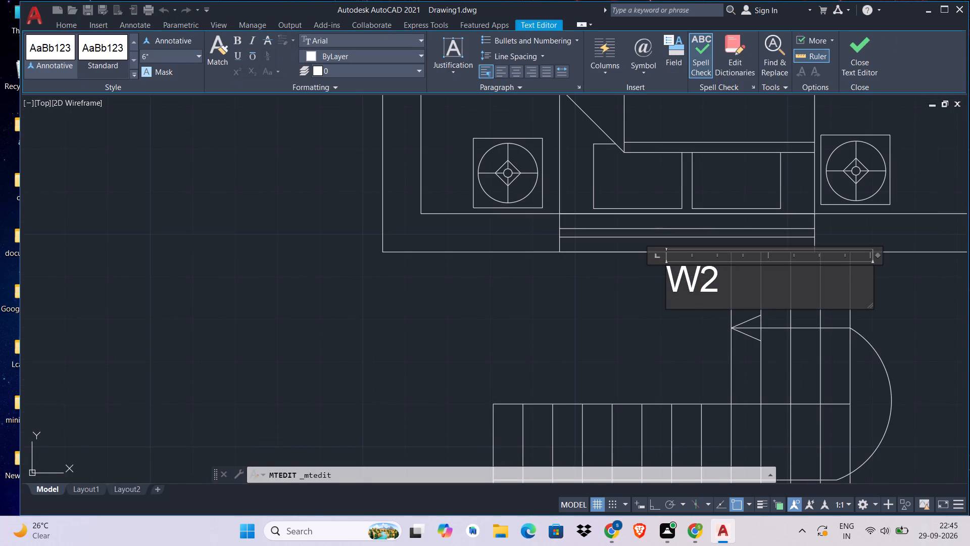
key(BackSpace)
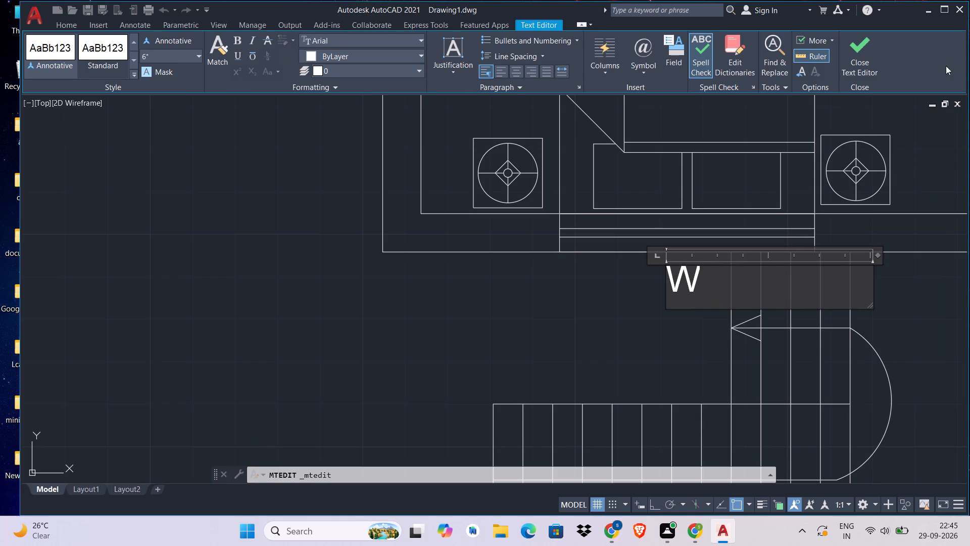
click(868, 66)
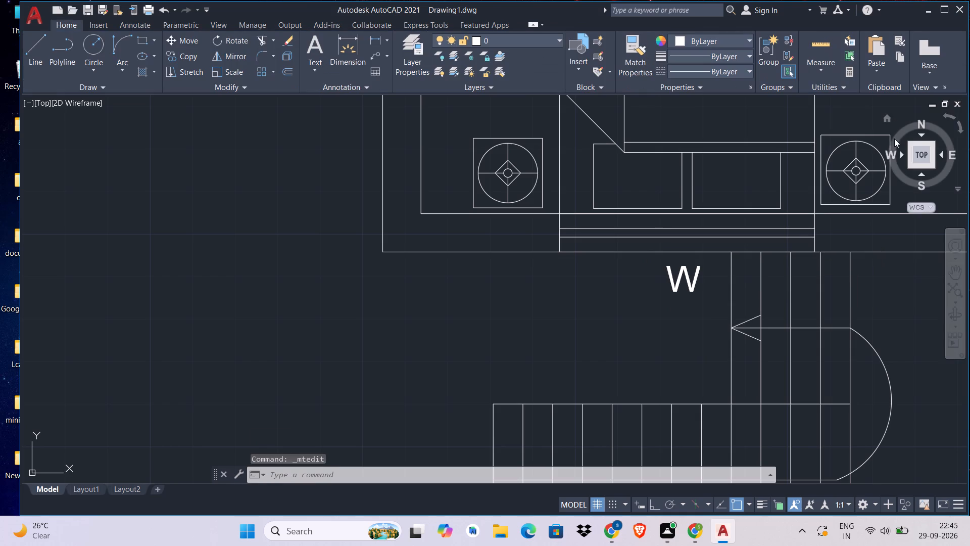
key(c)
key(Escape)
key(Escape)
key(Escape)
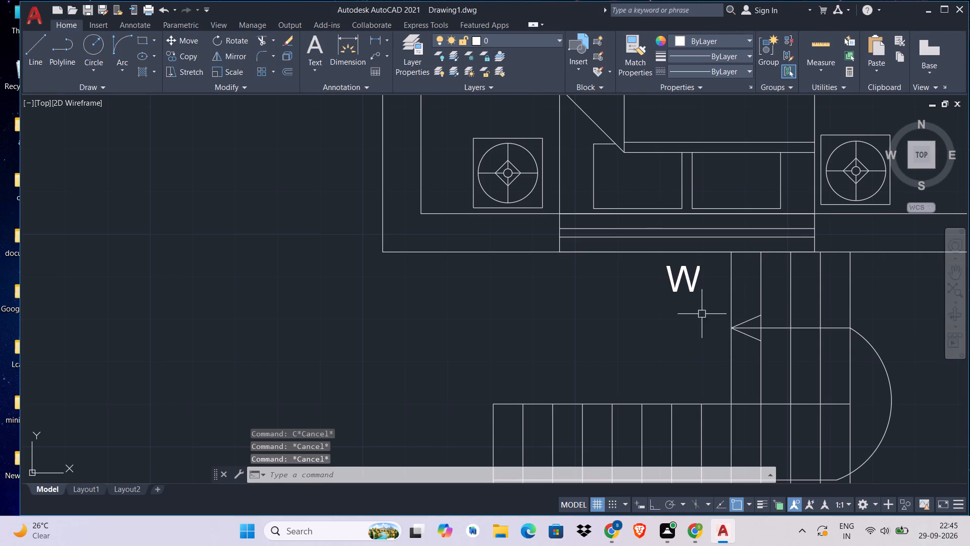
Copy the W label from below the front bedroom's window to just below the window between LIVING and PARKING.
click(698, 282)
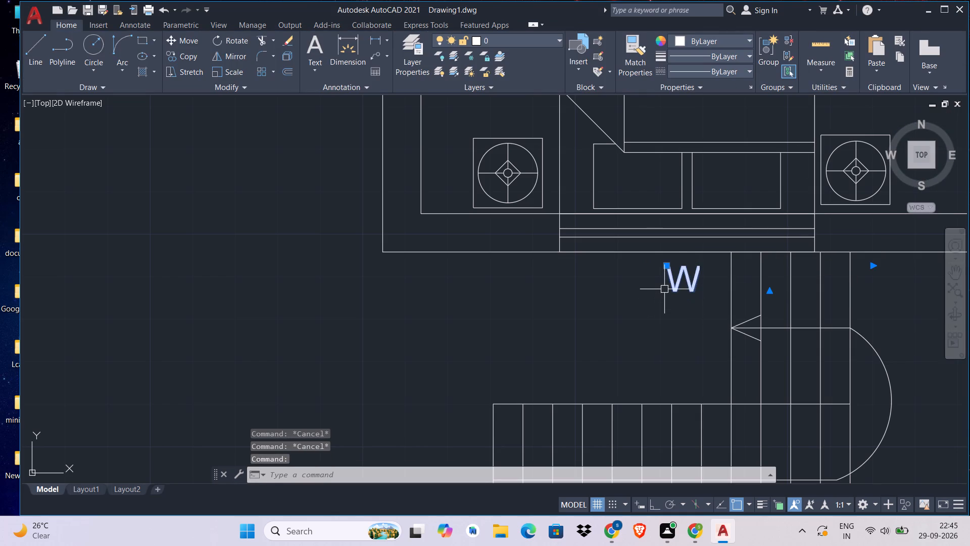
text(CO)
key(space)
click(673, 286)
scroll(673, 287, down, 1)
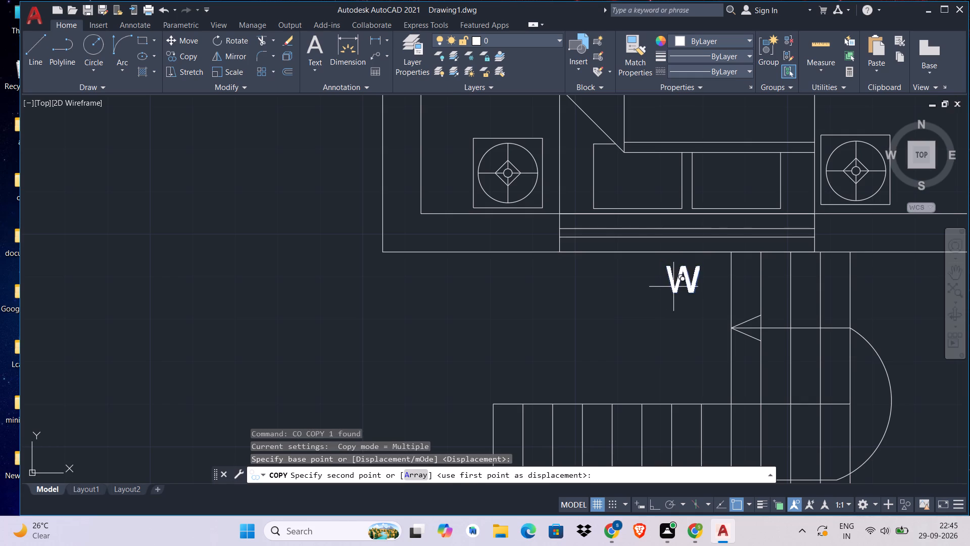
scroll(673, 288, down, 2)
middle_click(673, 288)
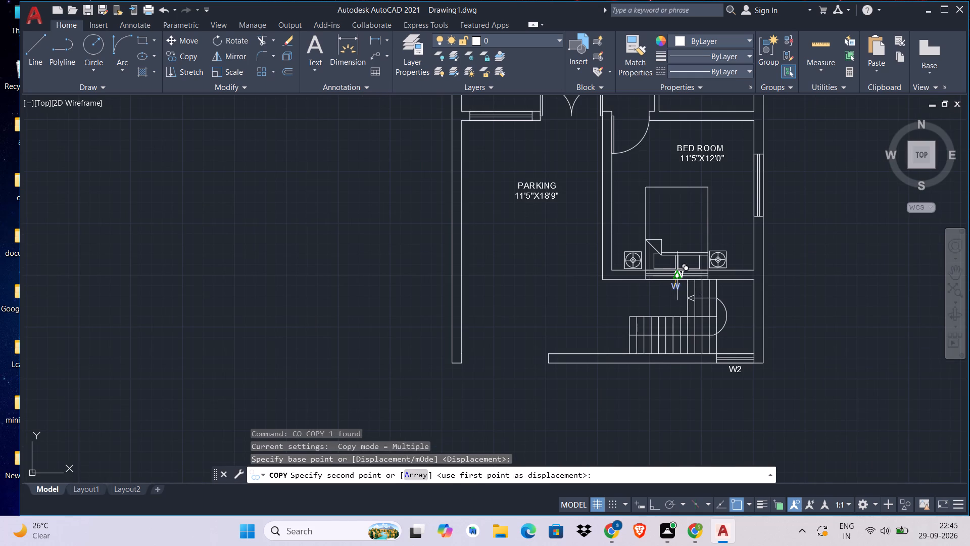
middle_drag(477, 161, 497, 270)
scroll(511, 235, up, 2)
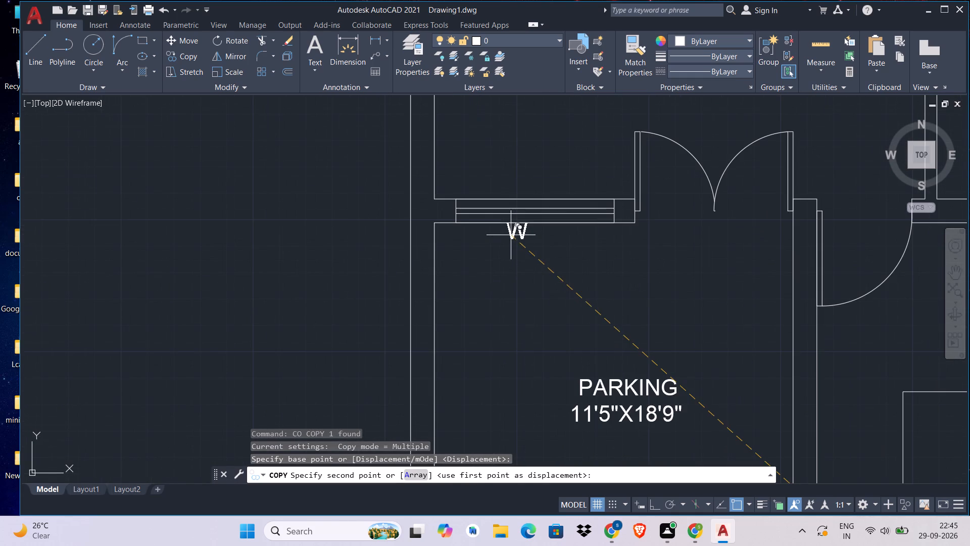
click(519, 245)
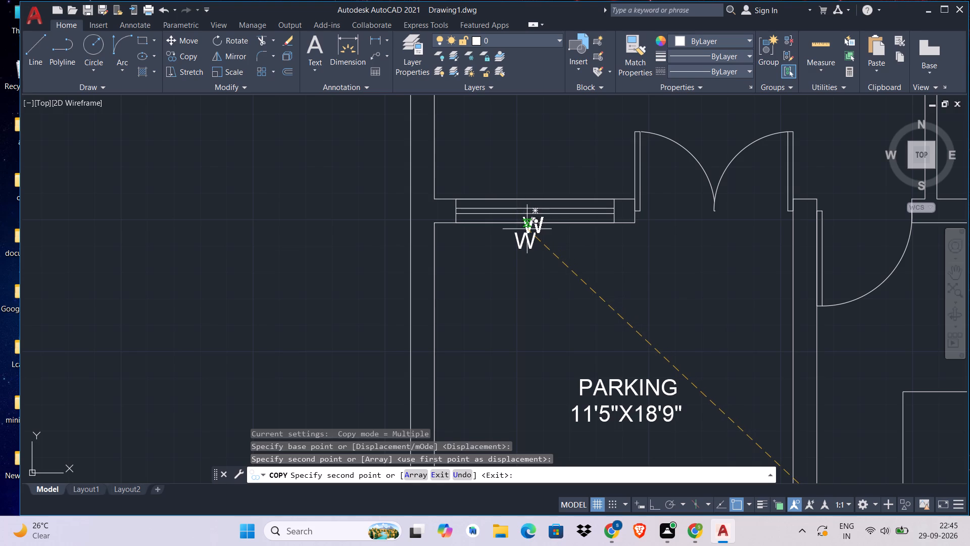
Place further W copies outside the west-wall windows of the LIVING room and the 11'5"X14'5" bedroom.
scroll(507, 217, down, 5)
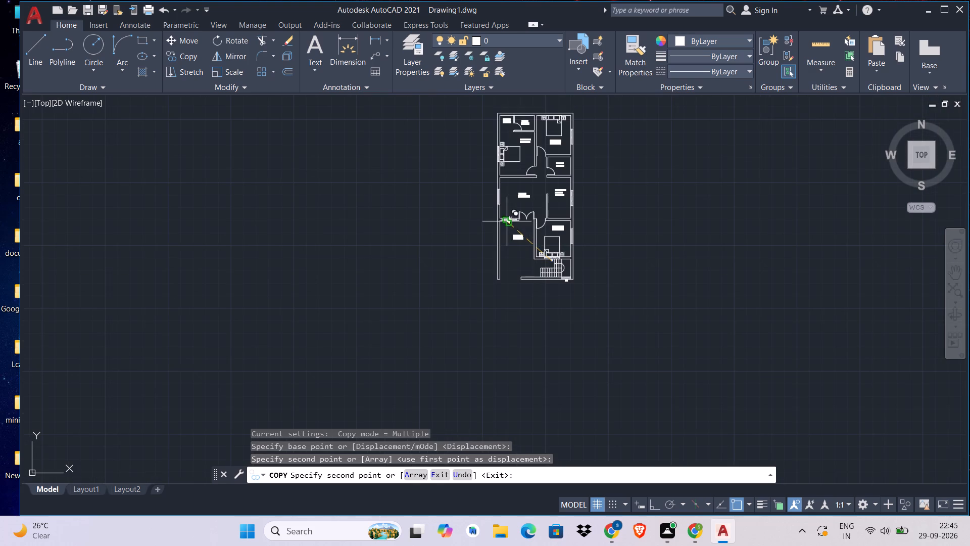
scroll(483, 183, up, 5)
click(557, 266)
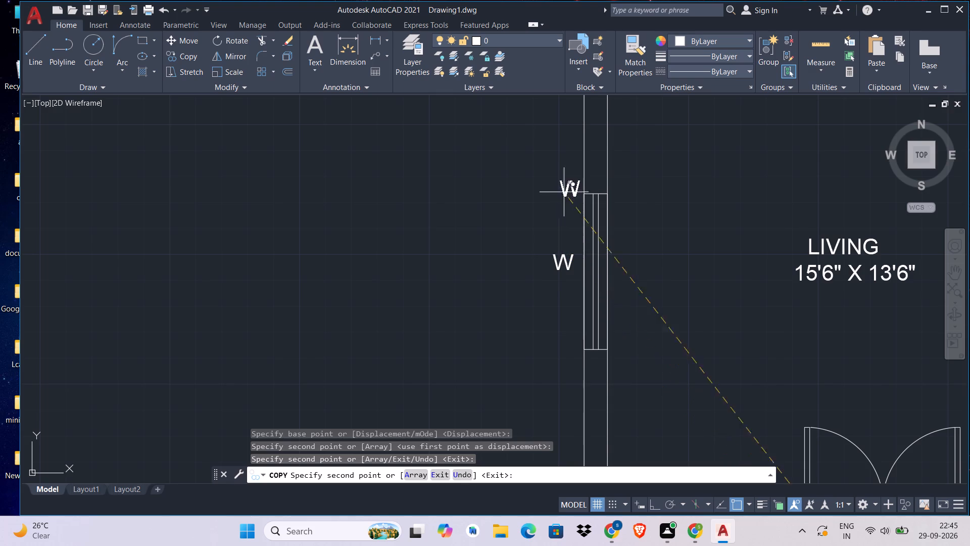
middle_drag(568, 203, 553, 371)
scroll(553, 371, down, 2)
scroll(547, 207, up, 3)
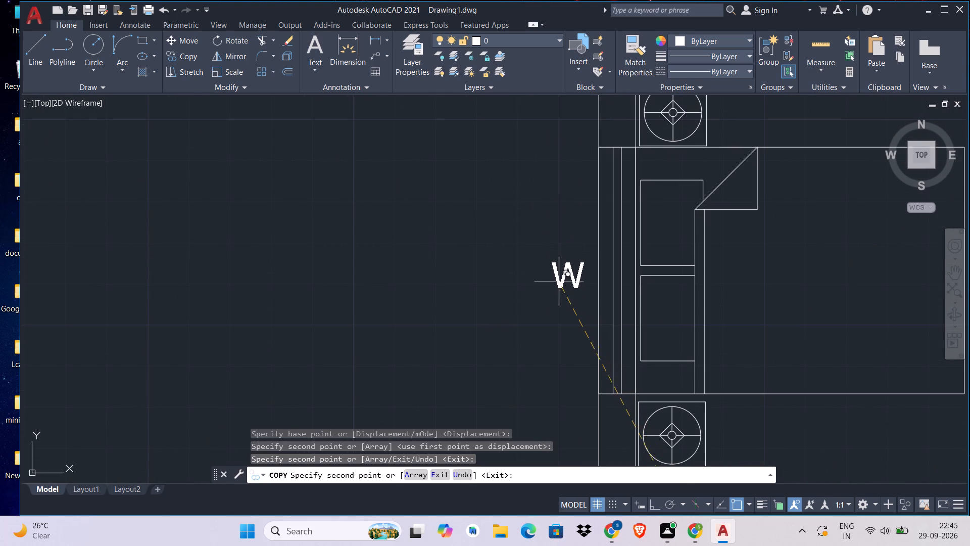
click(560, 281)
Place a W copy outside the east-wall window of the 11'5"X13'0" bedroom.
scroll(593, 236, down, 3)
middle_drag(647, 193, 508, 323)
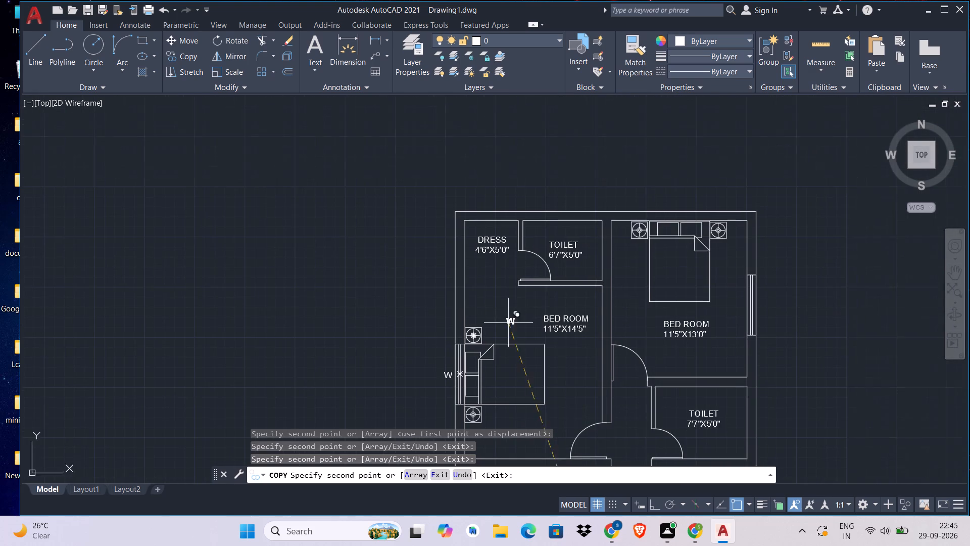
middle_drag(700, 260, 529, 150)
scroll(589, 183, up, 2)
click(588, 218)
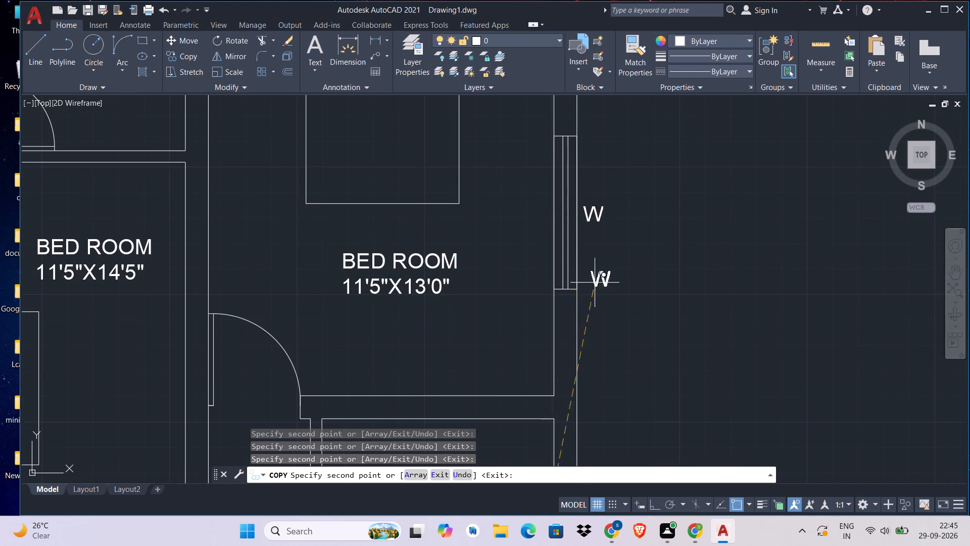
Place a W copy outside the east-wall window of KITCHEN & DINNER.
scroll(596, 294, down, 4)
middle_drag(597, 286, 585, 71)
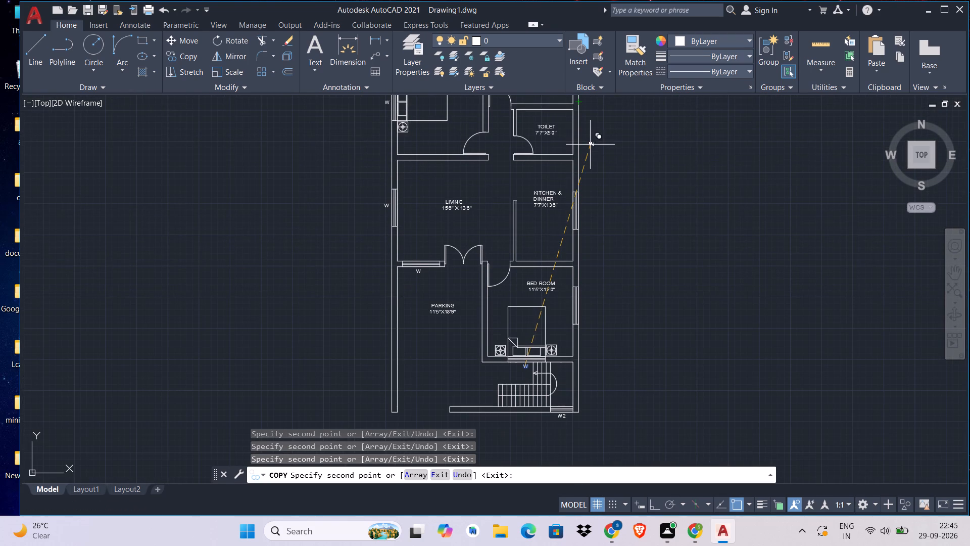
scroll(590, 190, up, 3)
middle_drag(560, 262, 557, 209)
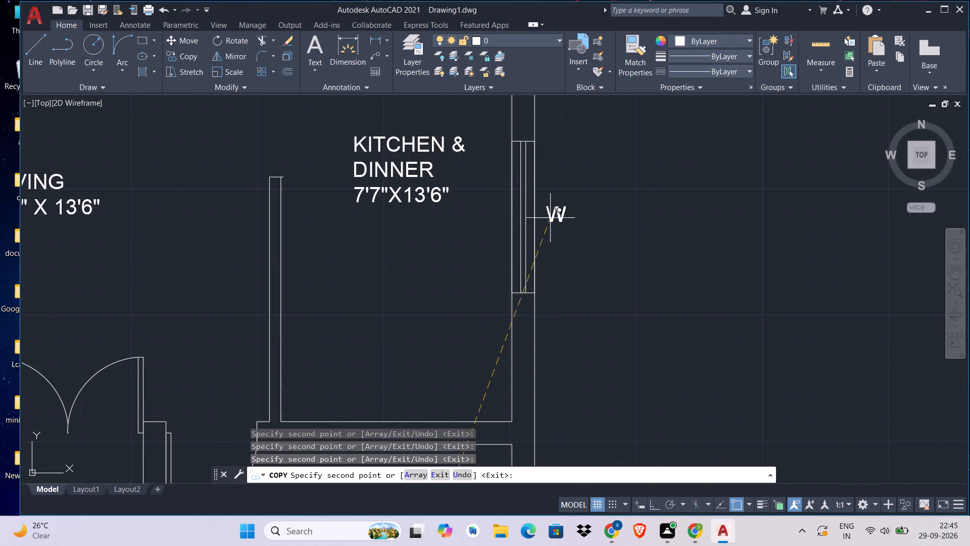
click(544, 220)
Place the last W copy outside the east-wall window of the 11'5"X12'0" front bedroom and end copying.
scroll(581, 333, down, 1)
middle_drag(584, 325, 564, 110)
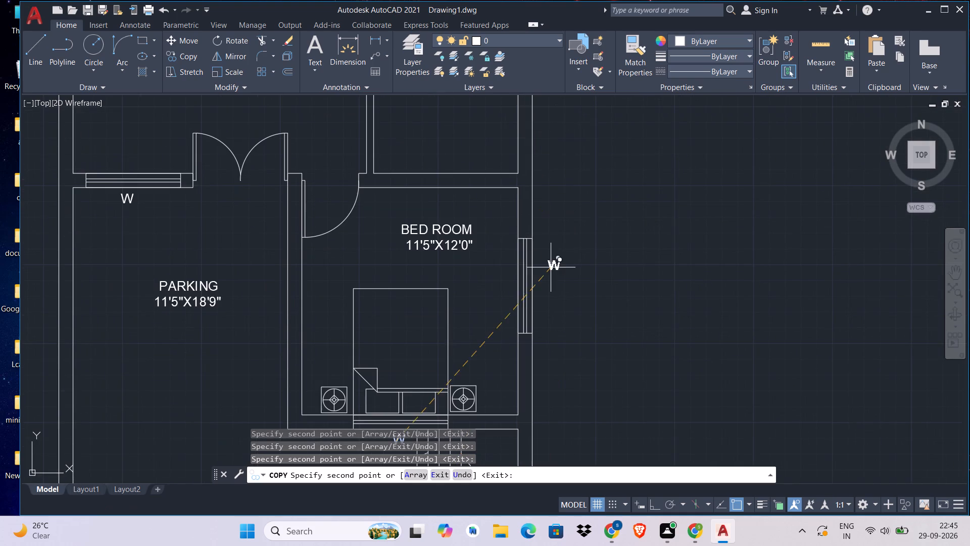
middle_drag(552, 265, 586, 122)
click(574, 134)
scroll(573, 295, down, 1)
middle_drag(573, 296, 623, 187)
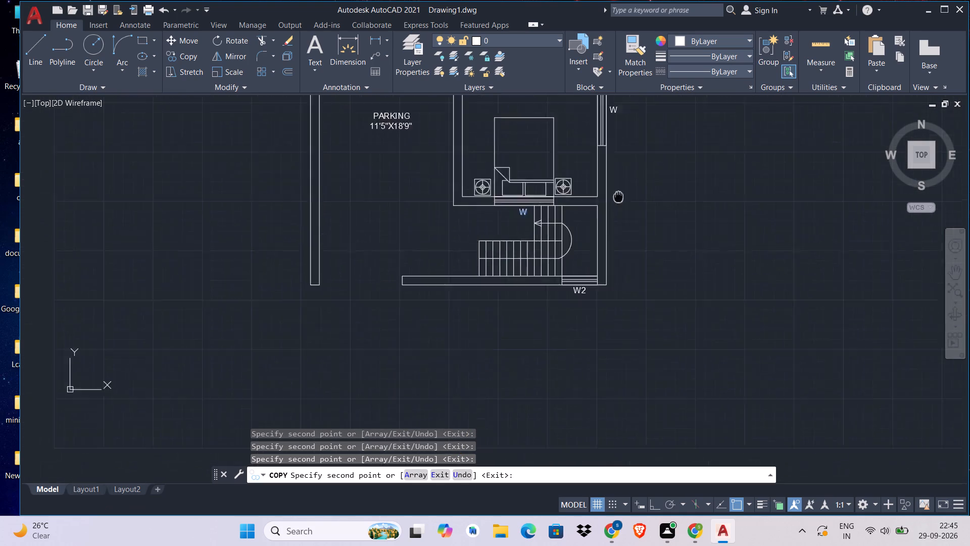
middle_drag(623, 187, 660, 142)
middle_drag(625, 194, 608, 345)
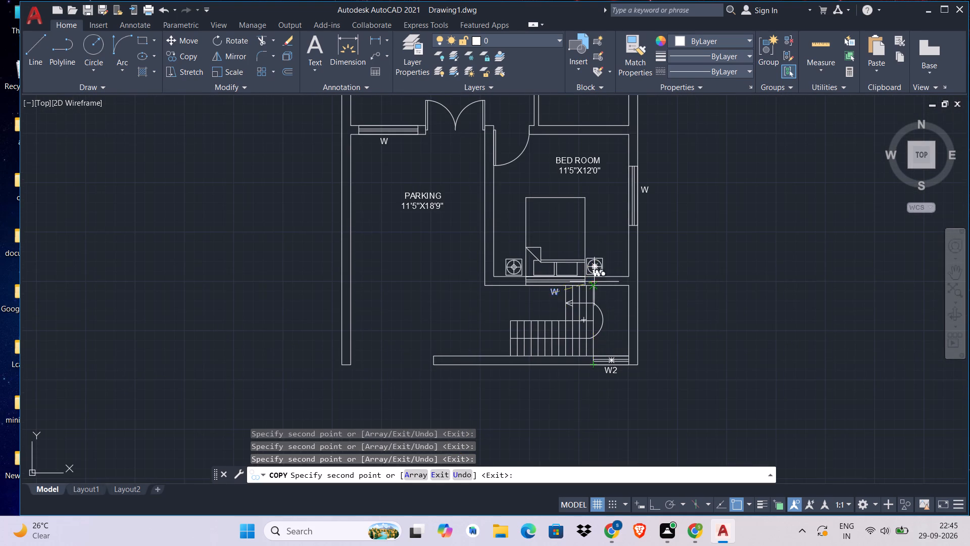
scroll(590, 310, down, 2)
key(Escape)
key(Escape)
key(Escape)
key(Escape)
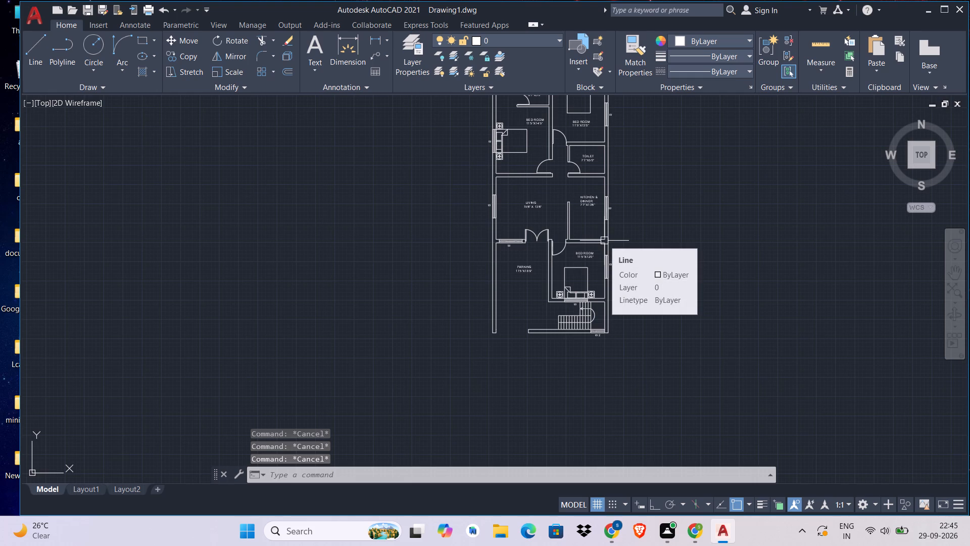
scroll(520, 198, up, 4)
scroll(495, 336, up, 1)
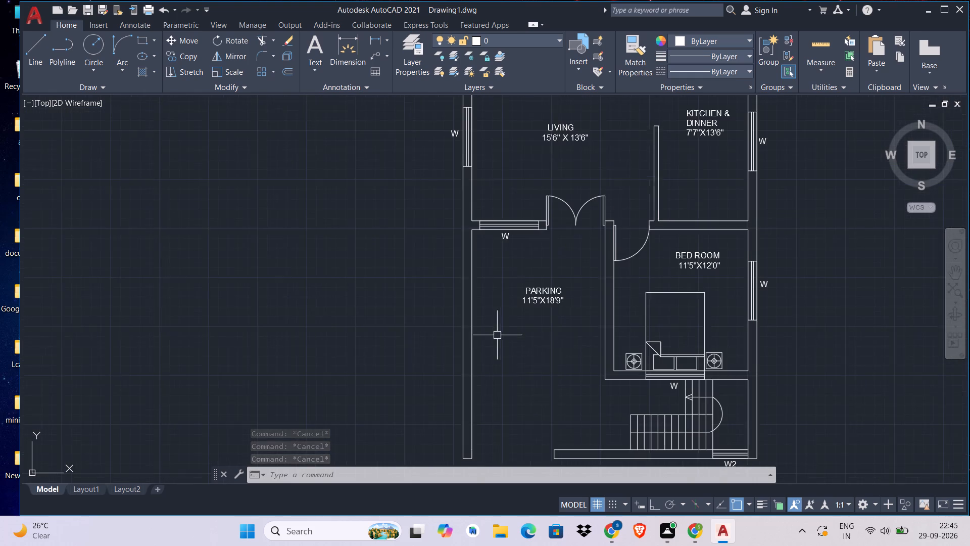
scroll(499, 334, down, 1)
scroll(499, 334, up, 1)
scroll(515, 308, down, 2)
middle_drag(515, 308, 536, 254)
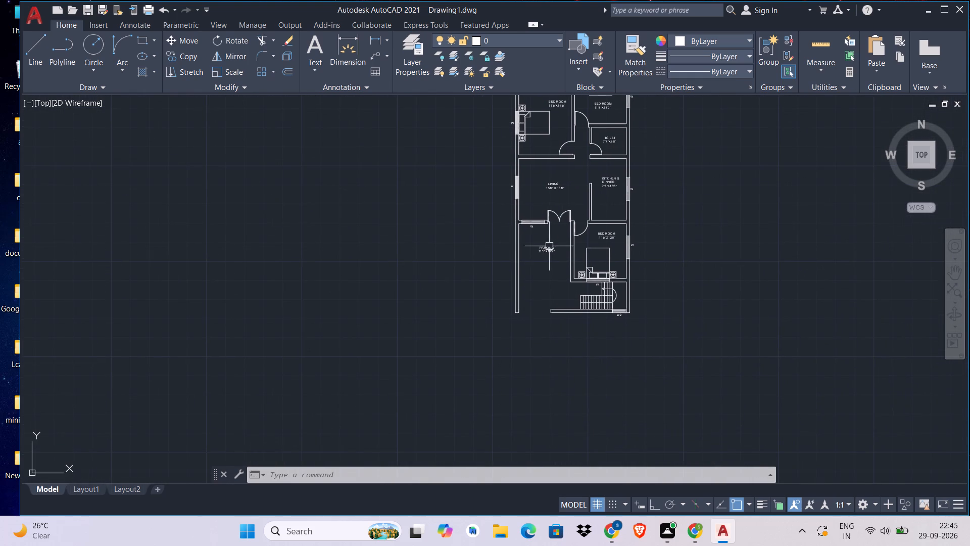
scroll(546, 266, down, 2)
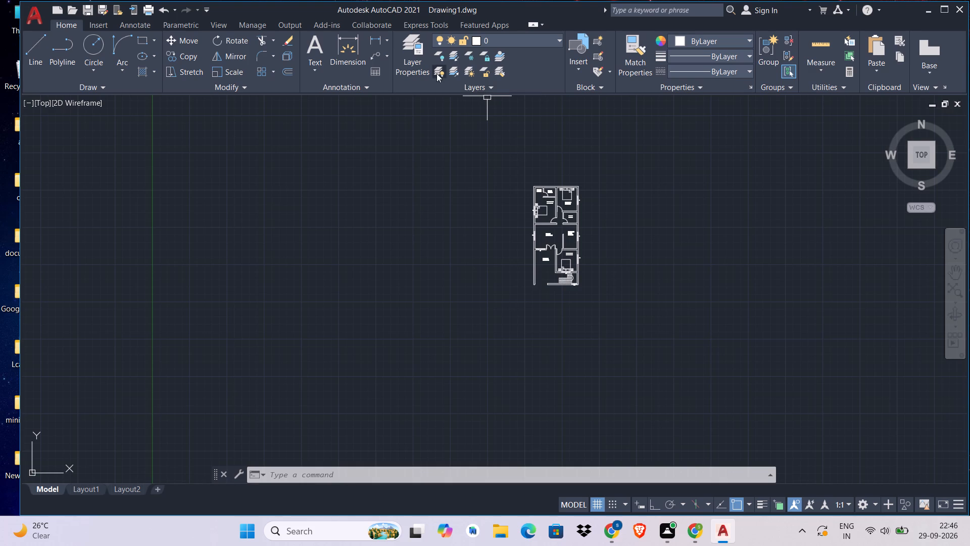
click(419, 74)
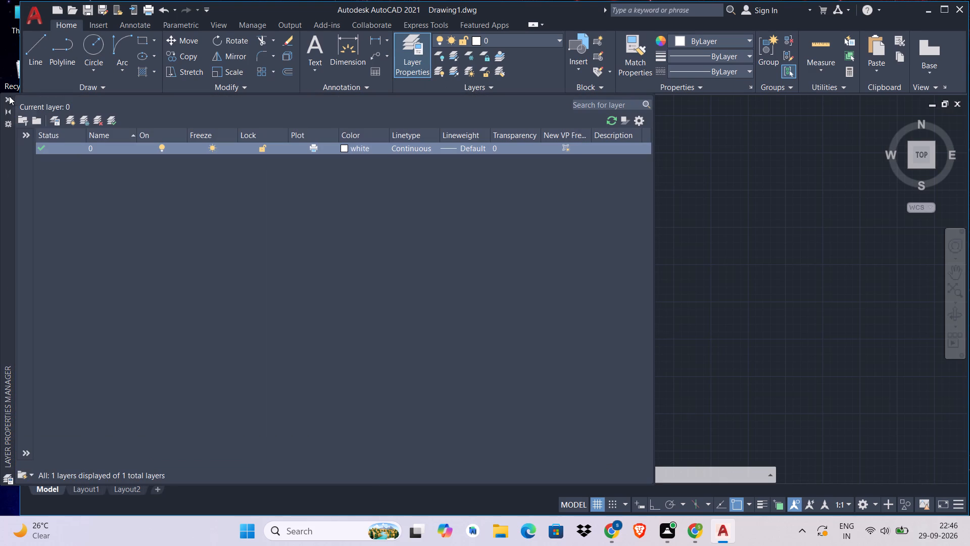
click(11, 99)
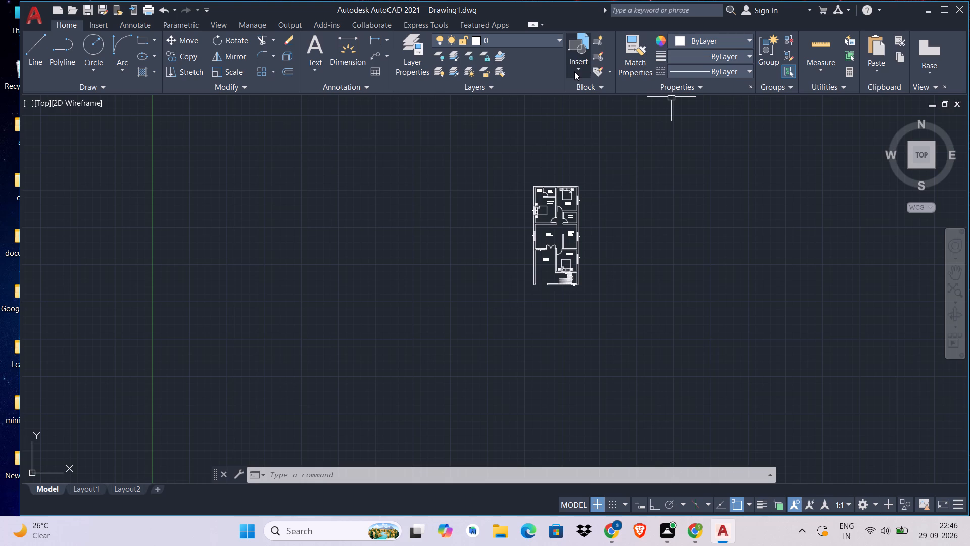
Browse the recent blocks and the sofa block library for furniture suitable for the floor plan.
click(574, 71)
click(600, 224)
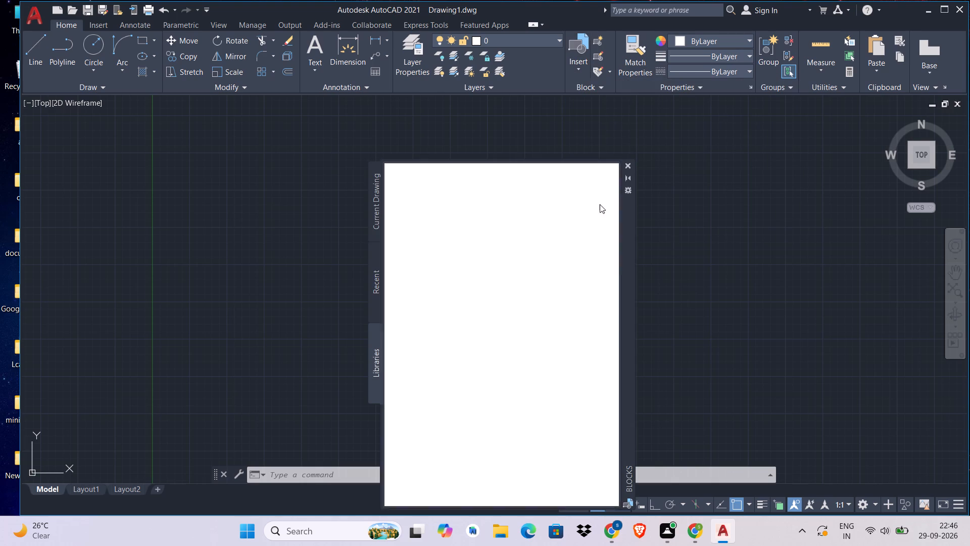
click(374, 279)
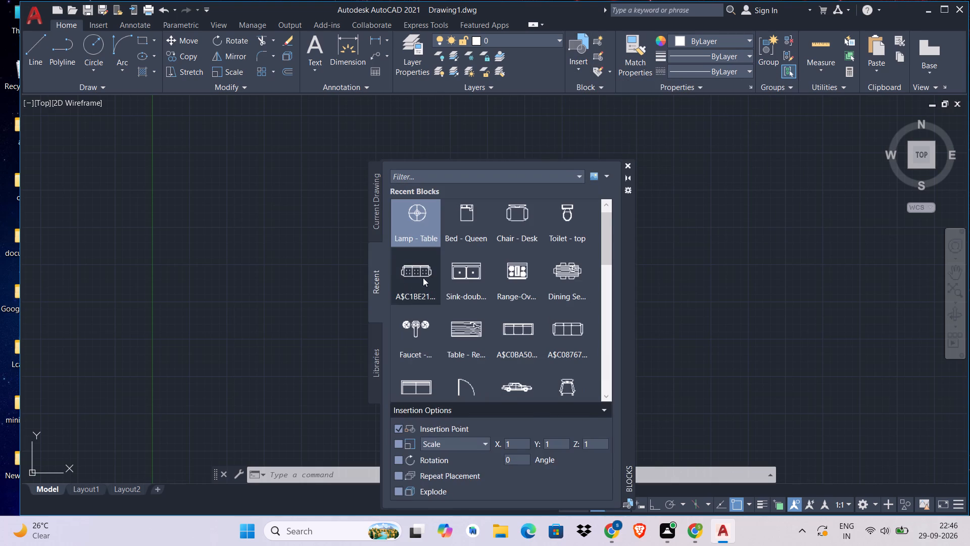
scroll(471, 260, down, 4)
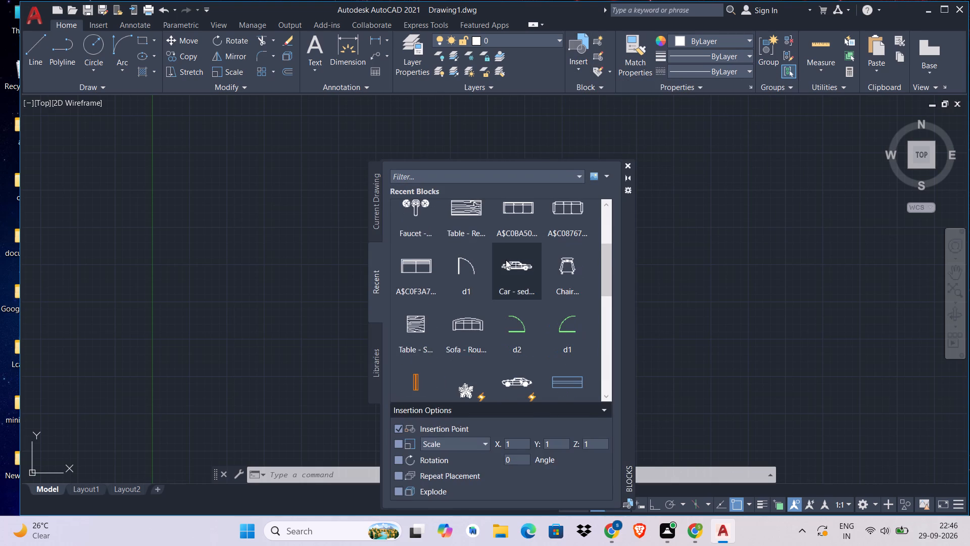
scroll(506, 260, down, 5)
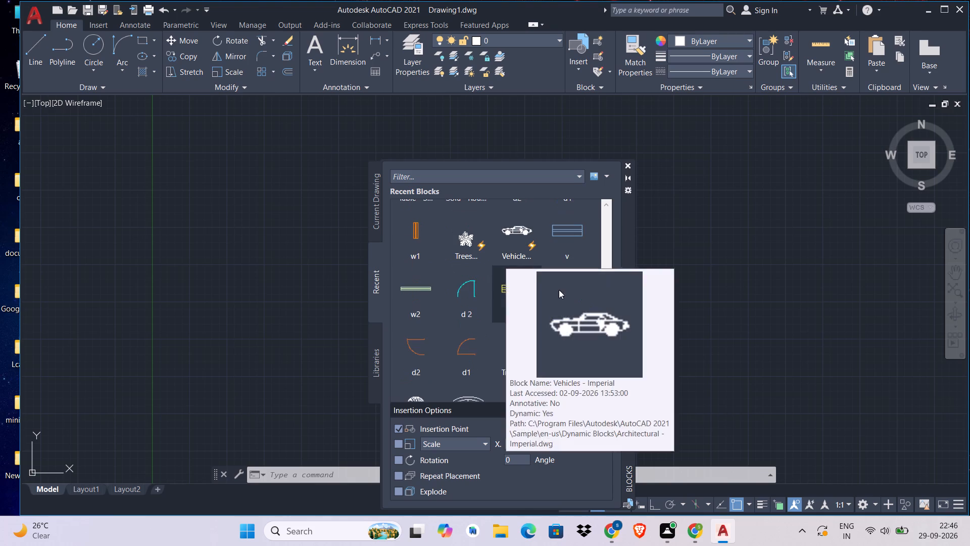
click(578, 180)
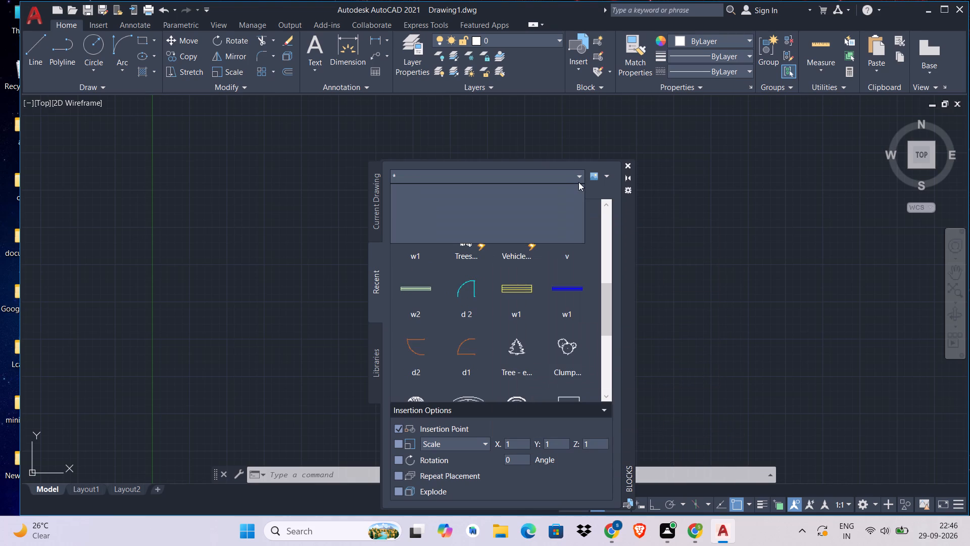
click(574, 178)
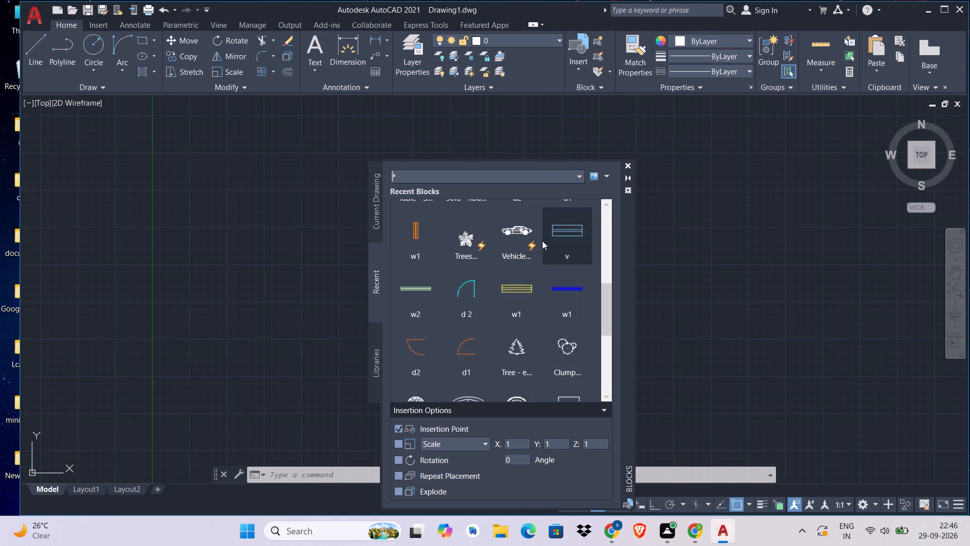
scroll(541, 265, up, 16)
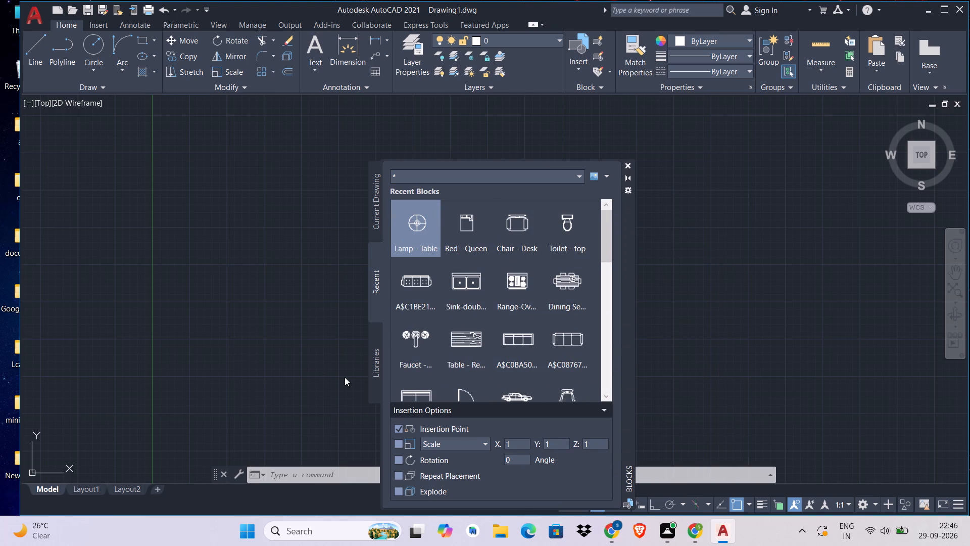
click(375, 370)
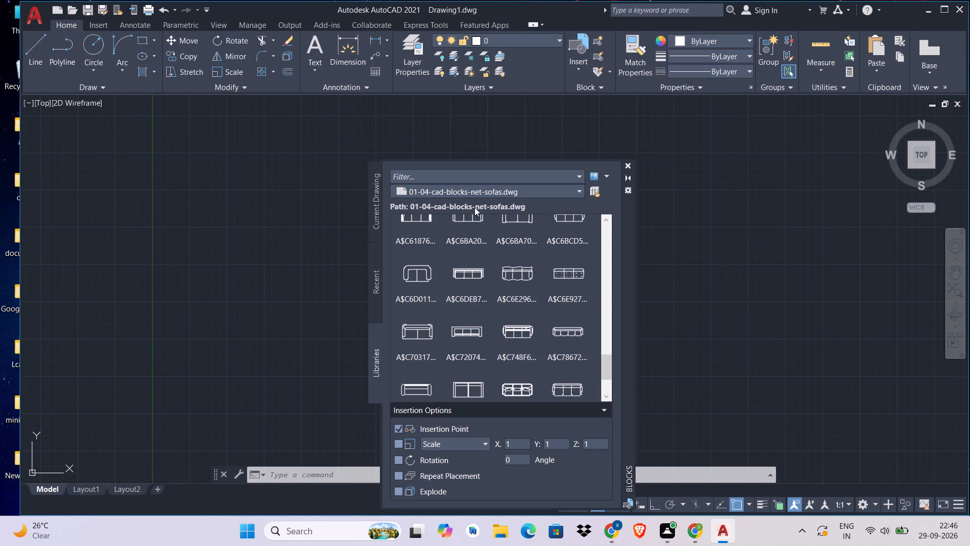
click(378, 279)
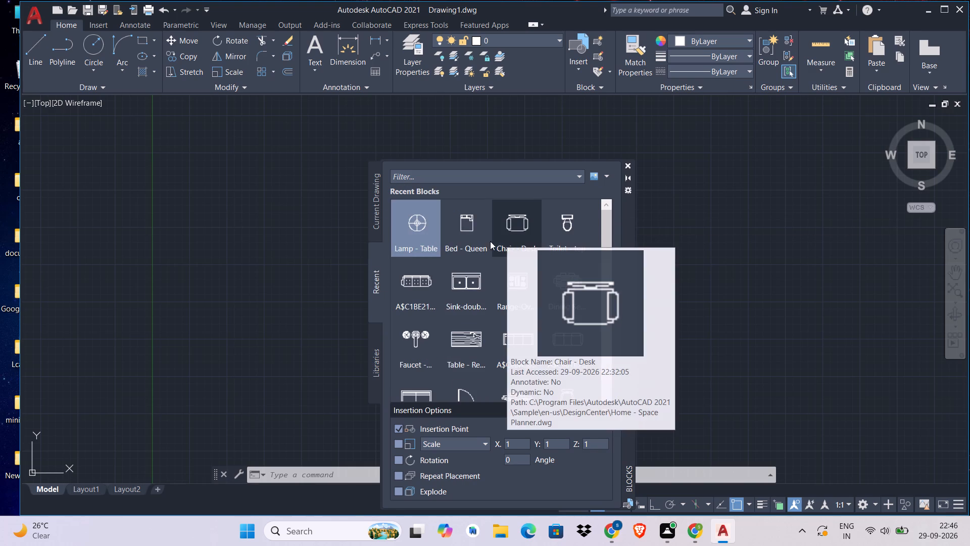
Insert the recently used three-seat sofa block A$C1BE21… in the empty area east of the floor plan.
scroll(459, 318, down, 2)
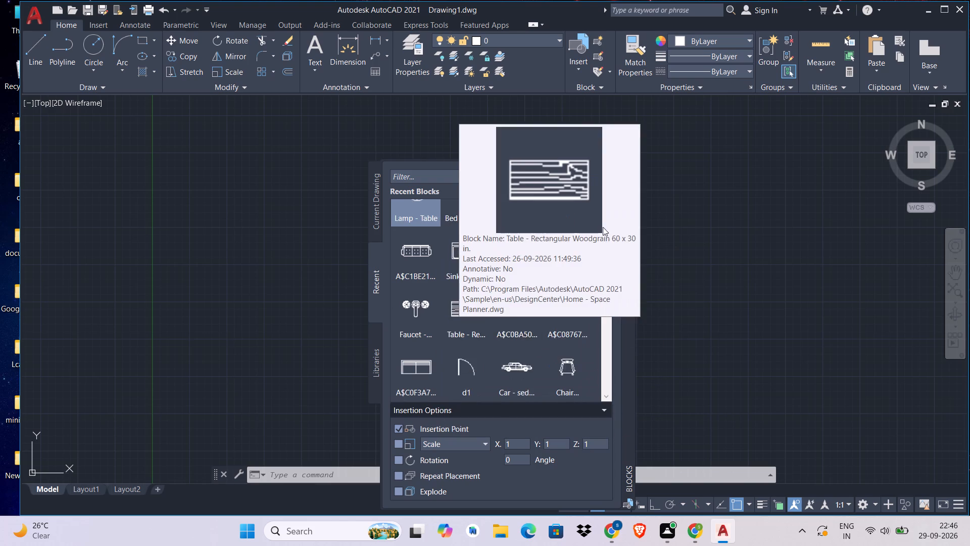
drag(417, 253, 630, 298)
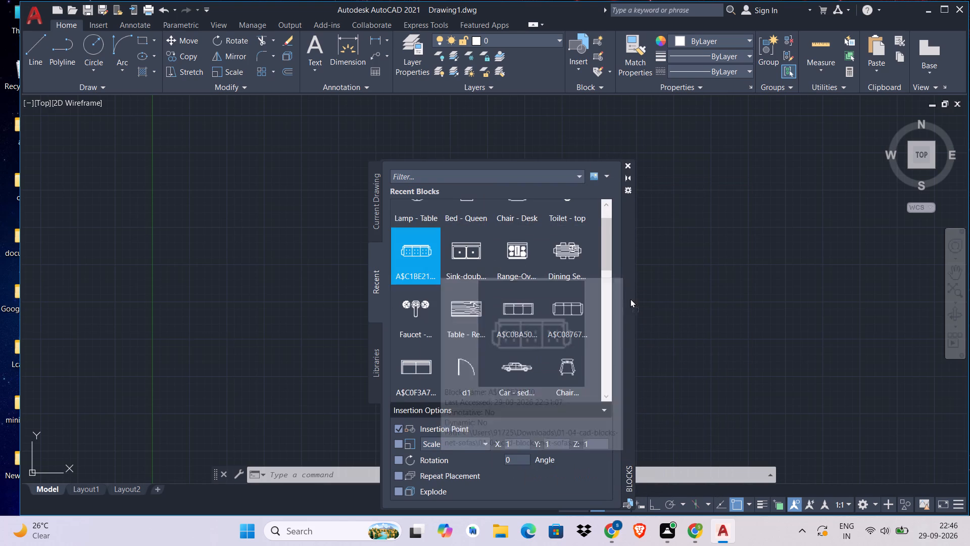
drag(630, 298, 784, 305)
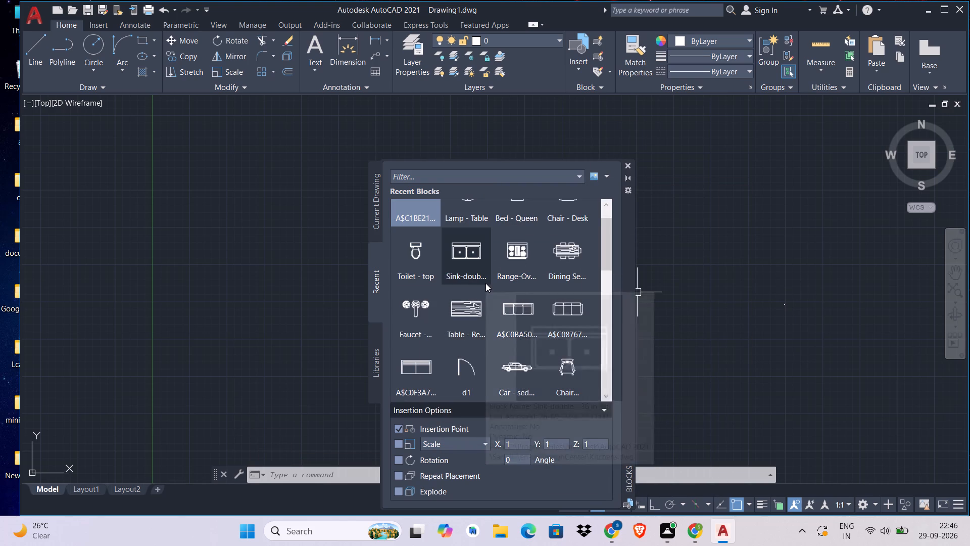
Insert the Table - Rectangular Woodgrain 60 x 30 in. block in the empty area near the inserted sofa.
drag(471, 299, 613, 298)
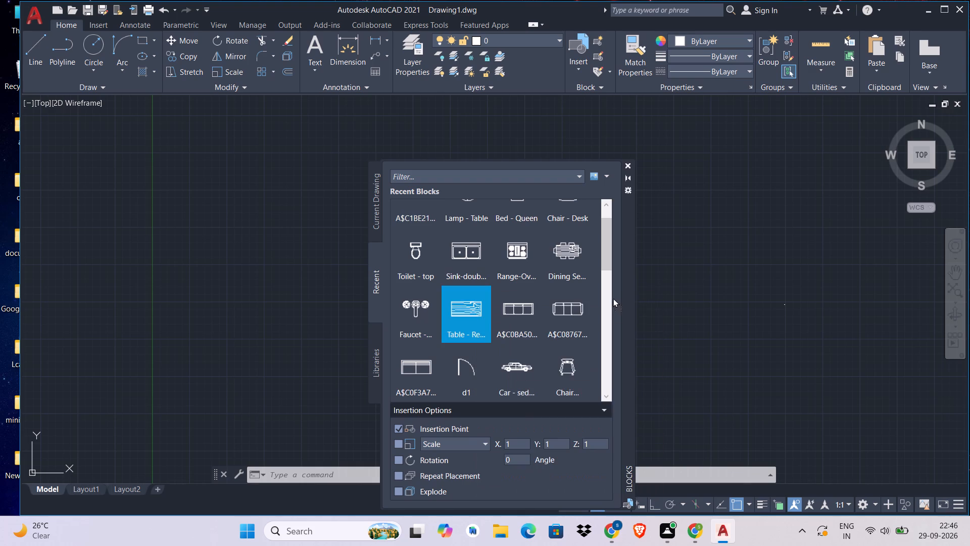
drag(613, 298, 747, 308)
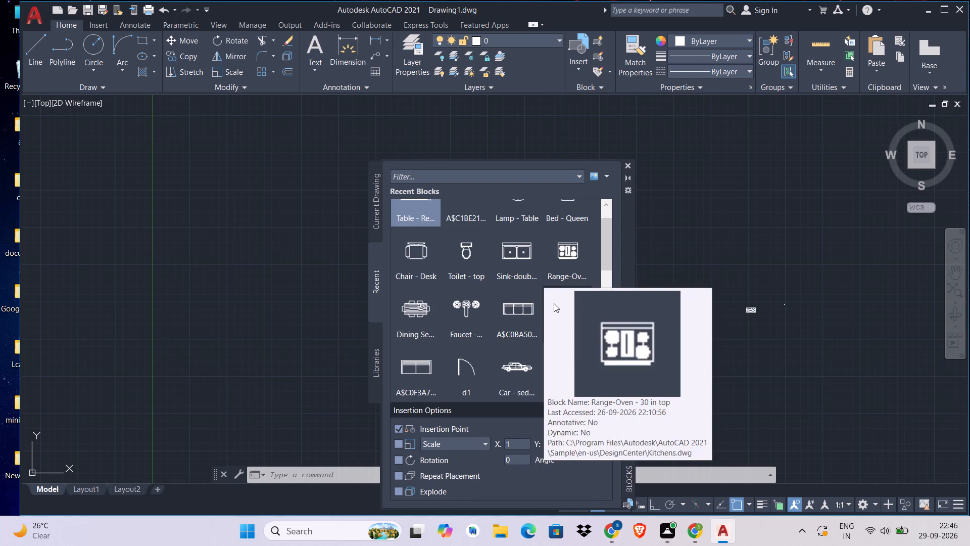
Insert the recently used sofa block A$C0BA50… in the empty area near the woodgrain table.
drag(524, 311, 746, 291)
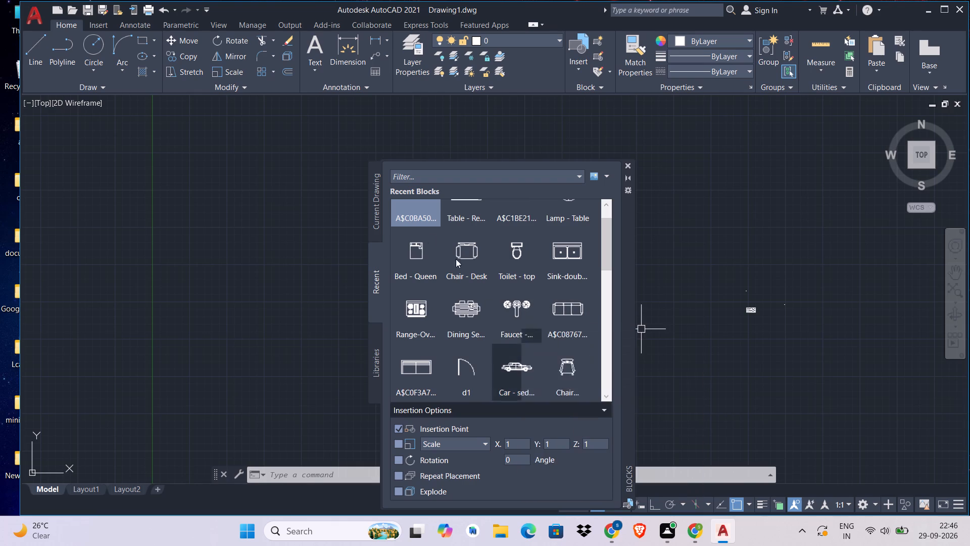
Insert the recently used Vehicles block in the empty area southeast of the floor plan and close the block library.
scroll(466, 278, down, 2)
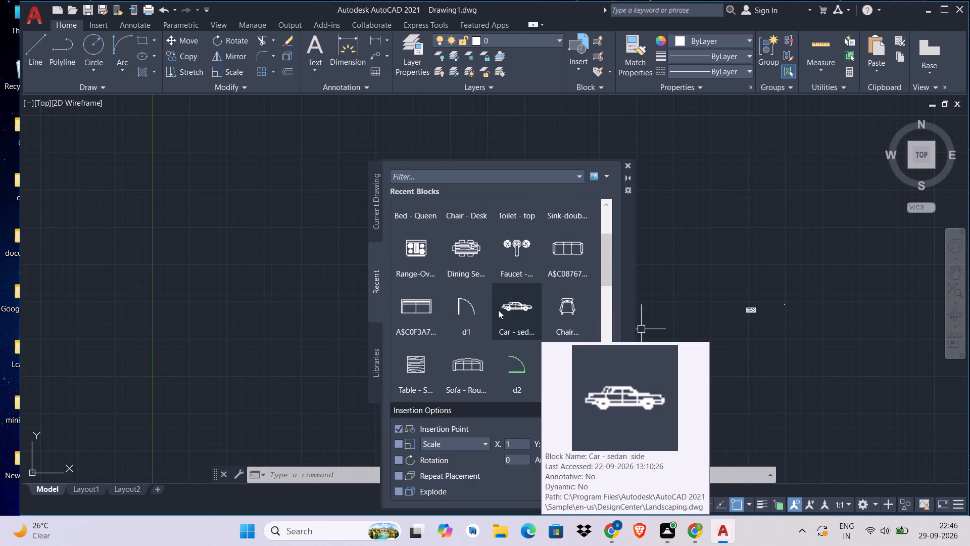
scroll(507, 243, down, 2)
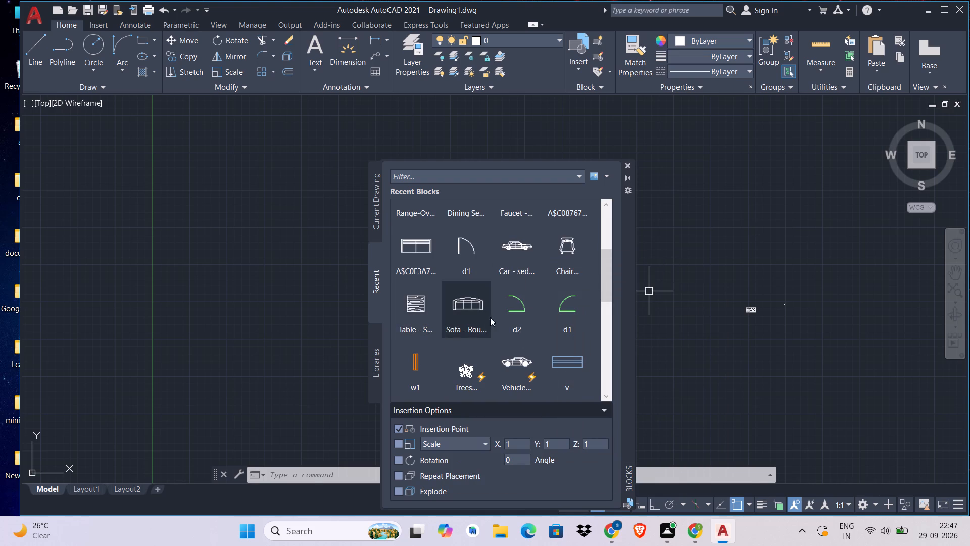
drag(511, 353, 686, 390)
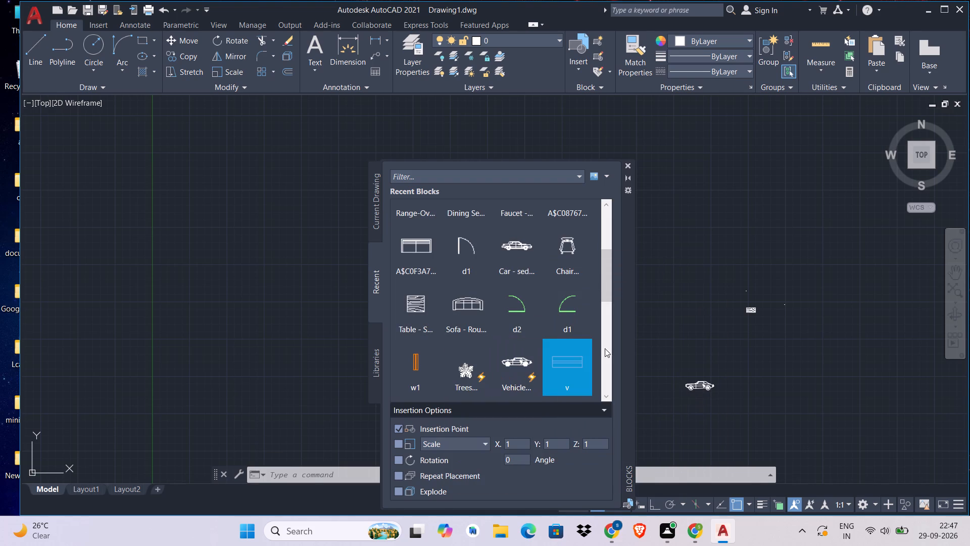
click(628, 164)
Place two more Vehicles - Imperial blocks from the architectural tool palette northwest of the first car and close the palette.
scroll(664, 376, up, 3)
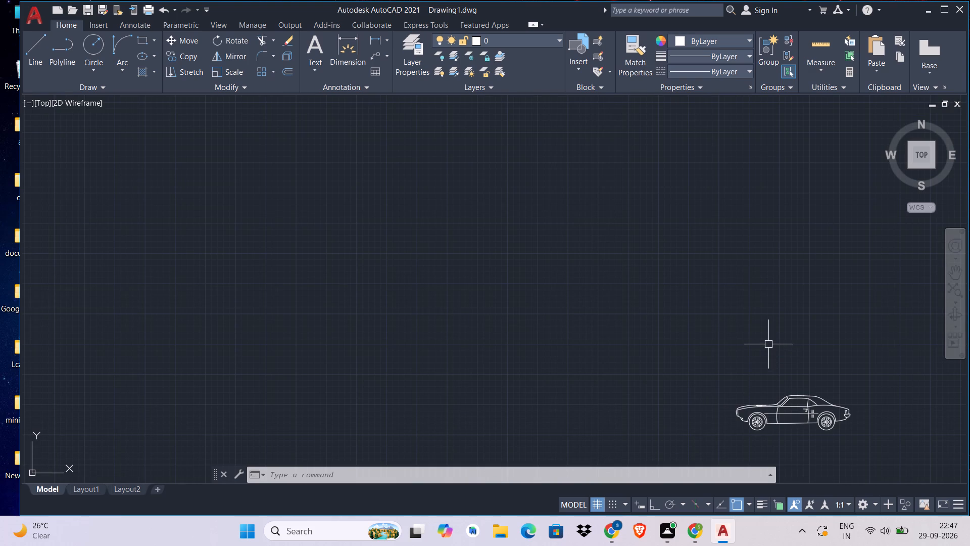
click(768, 344)
click(652, 415)
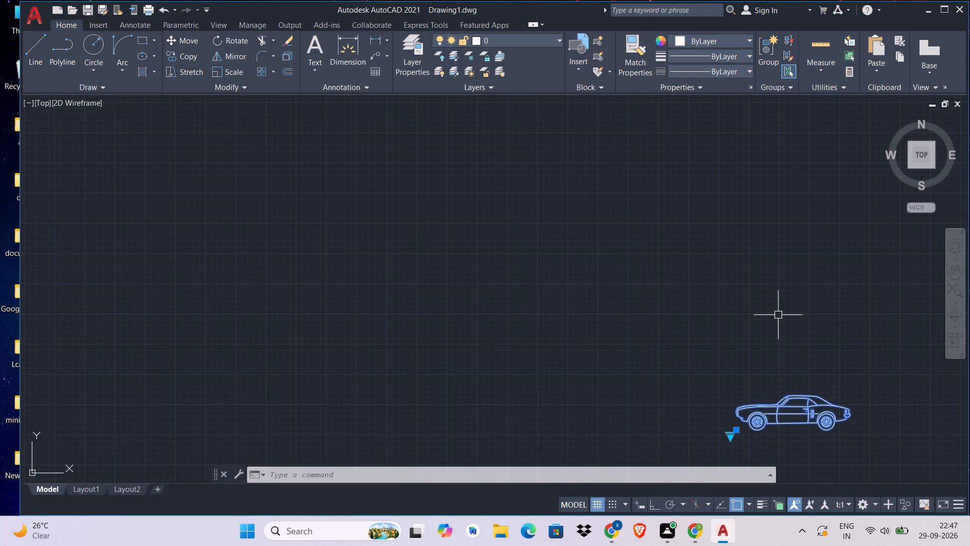
key(ctrl+3)
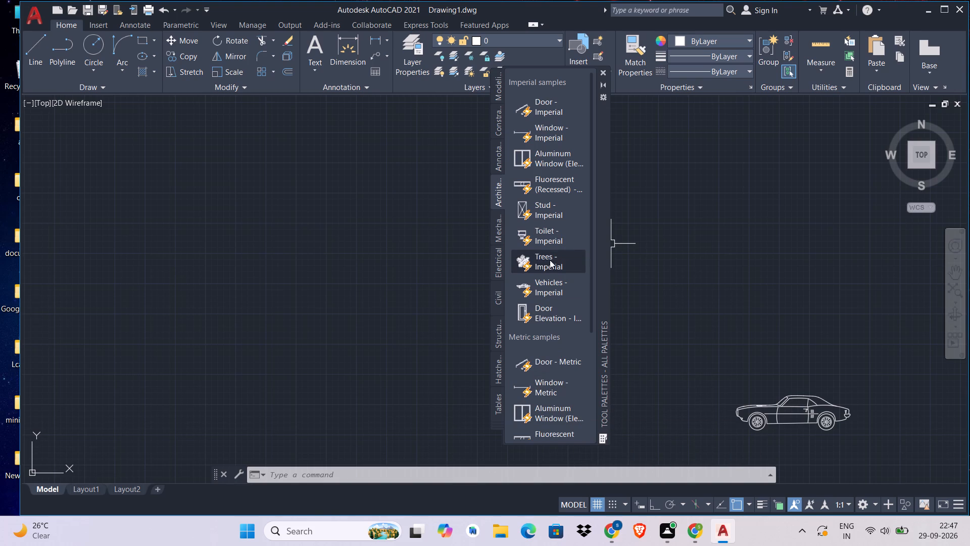
click(552, 291)
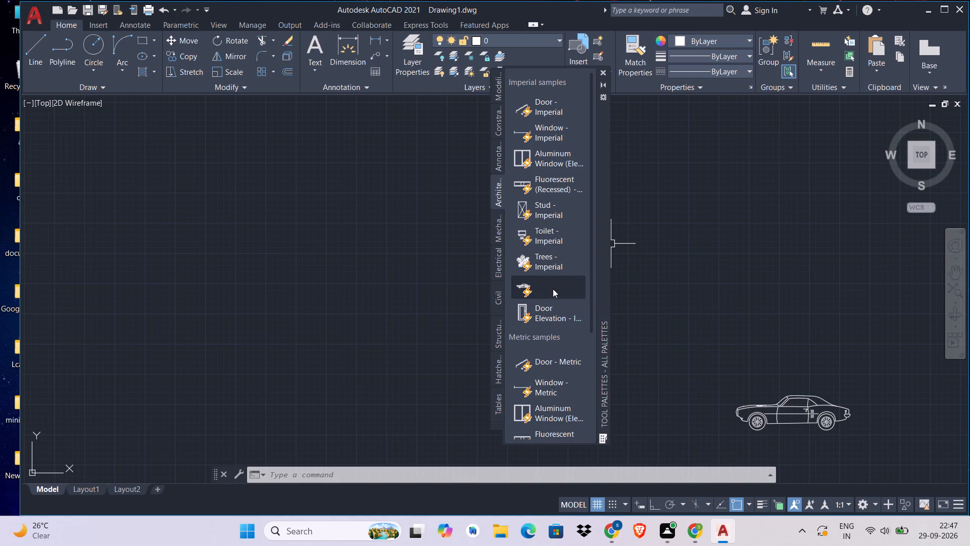
click(650, 293)
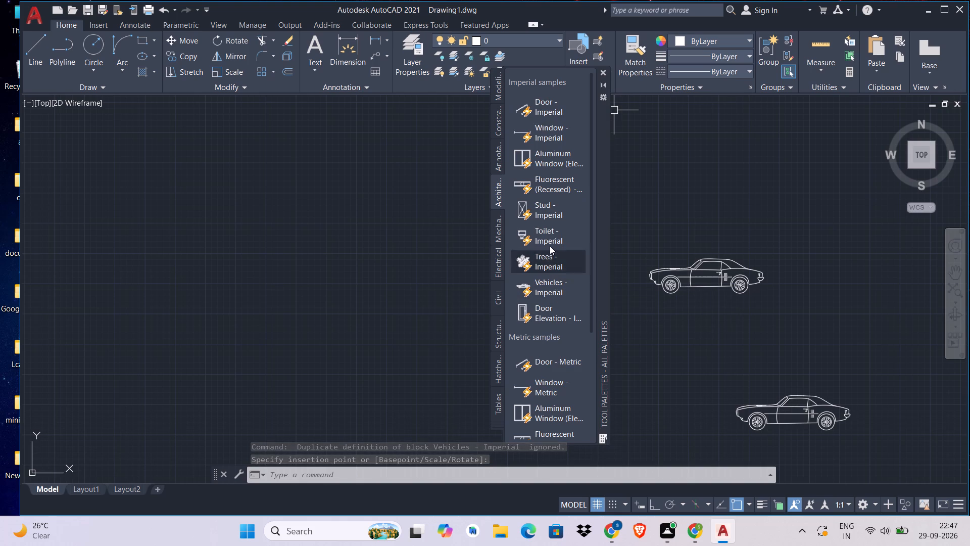
middle_click(543, 293)
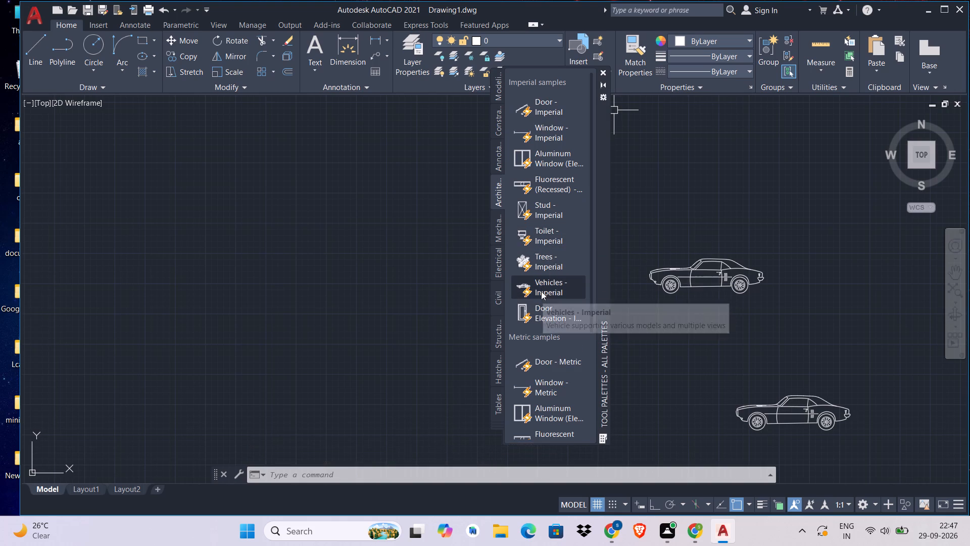
click(537, 291)
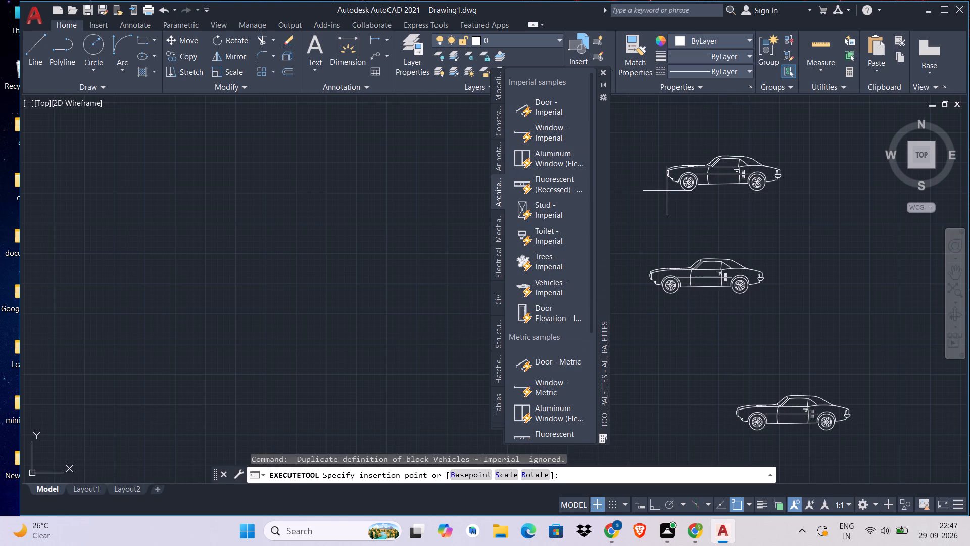
click(603, 71)
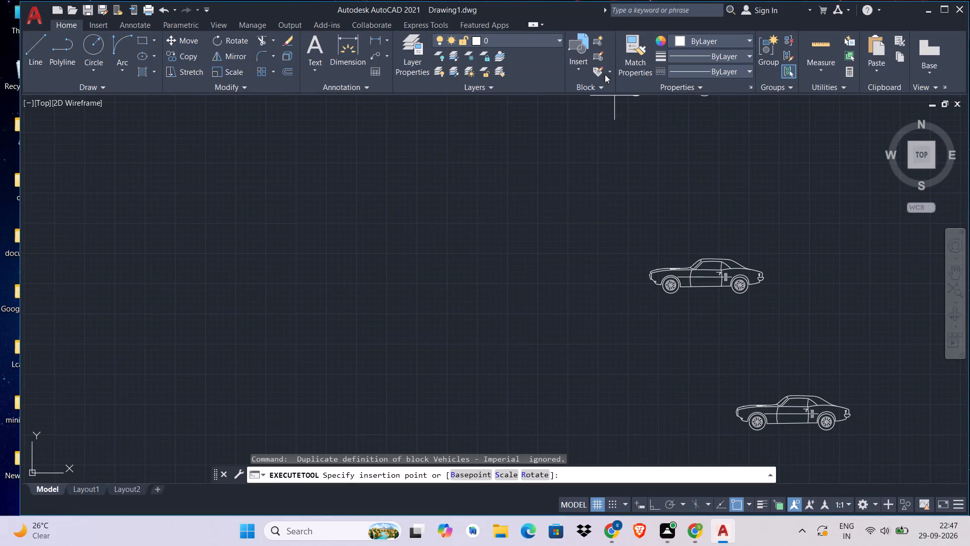
click(440, 265)
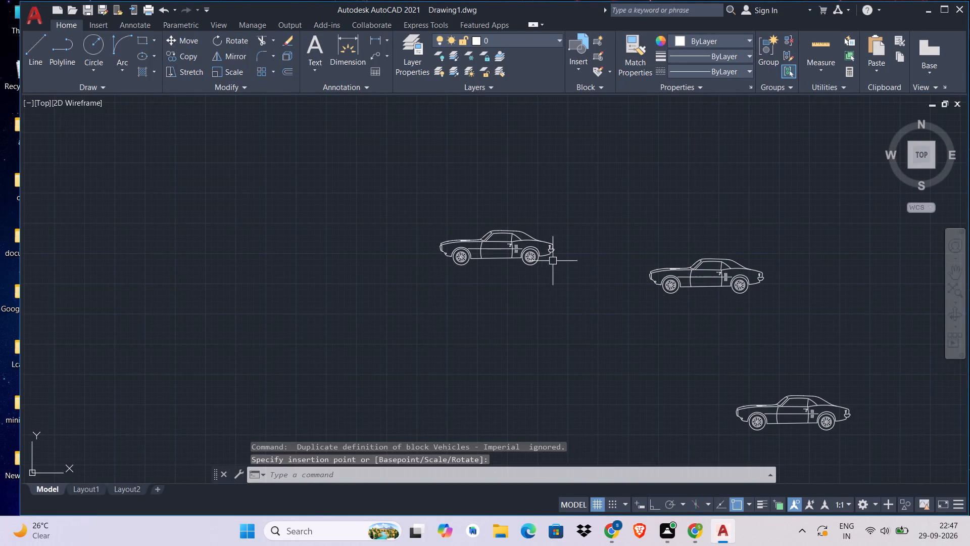
Change the westernmost car block to the Sports Car (Top) view.
scroll(512, 245, up, 1)
click(512, 245)
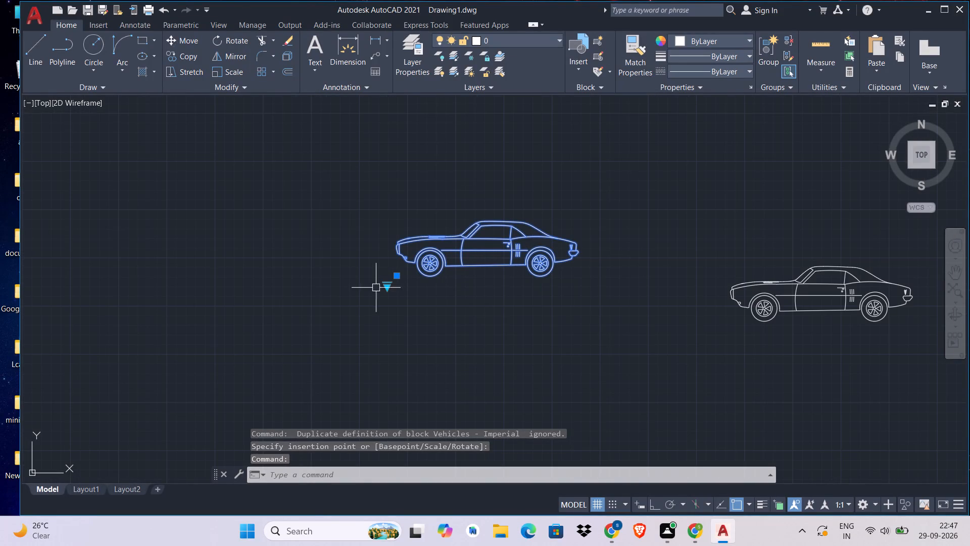
click(387, 288)
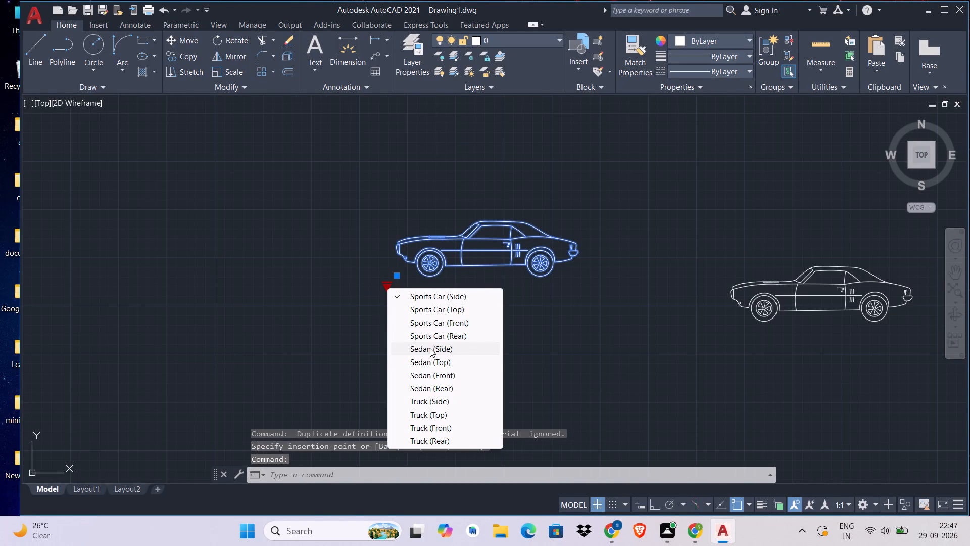
click(465, 308)
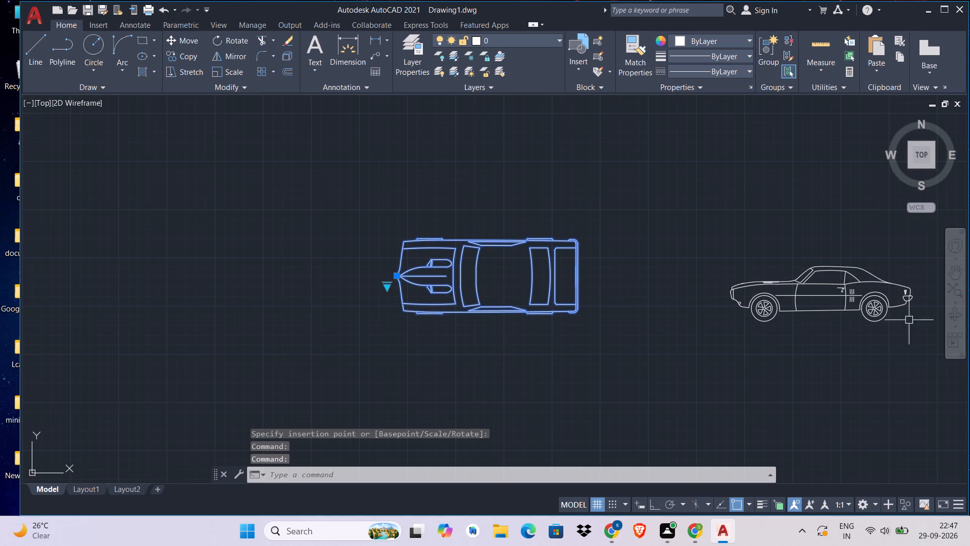
Change the middle car block to the Sports Car (Top) view as well.
click(754, 297)
click(764, 216)
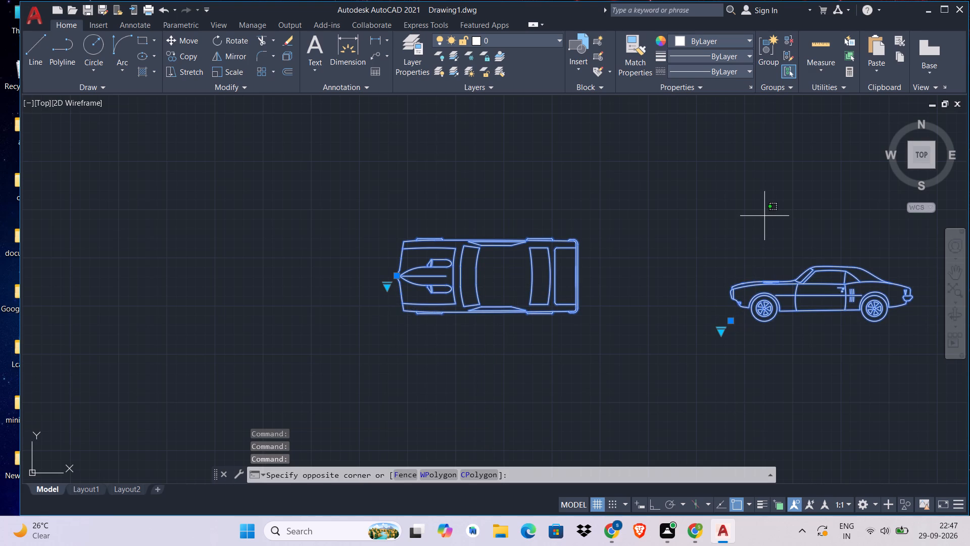
key(Escape)
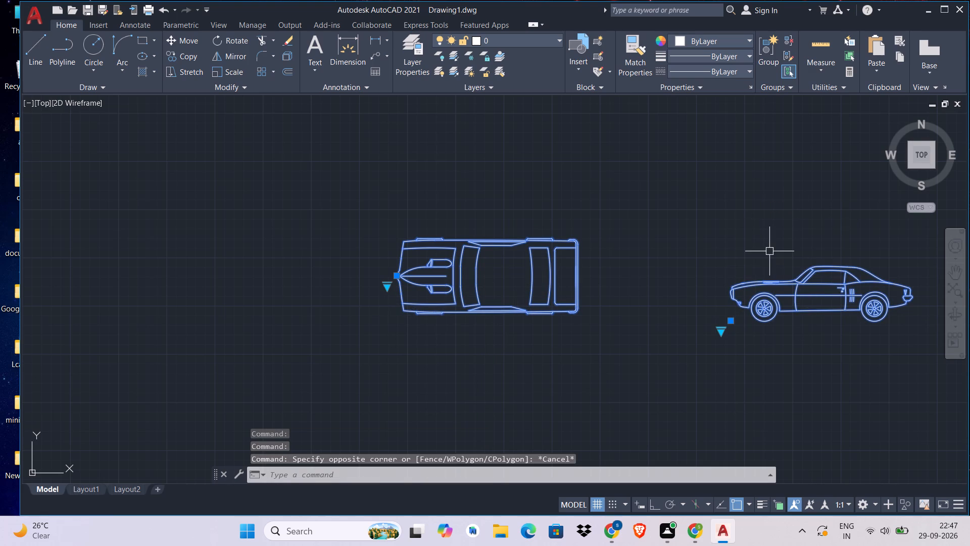
key(Escape)
click(786, 277)
click(721, 338)
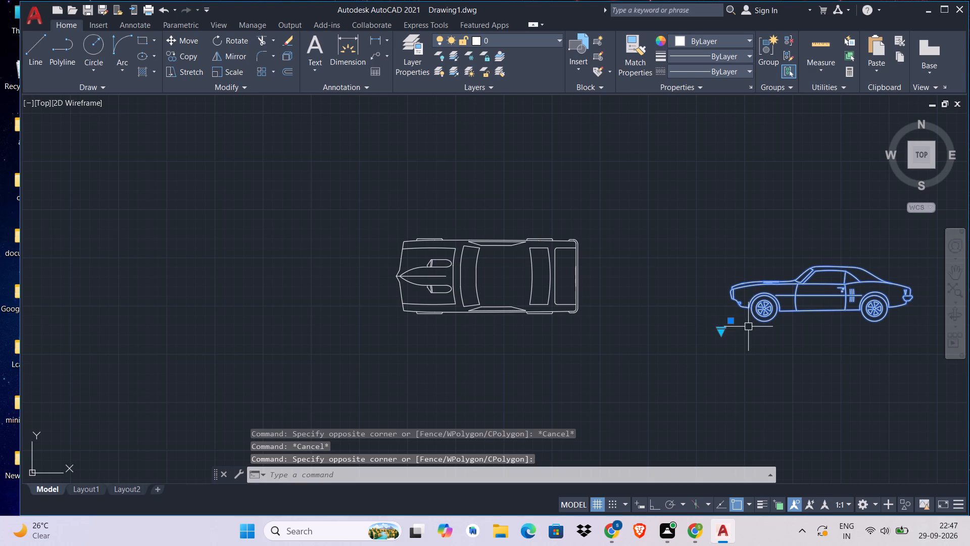
click(718, 332)
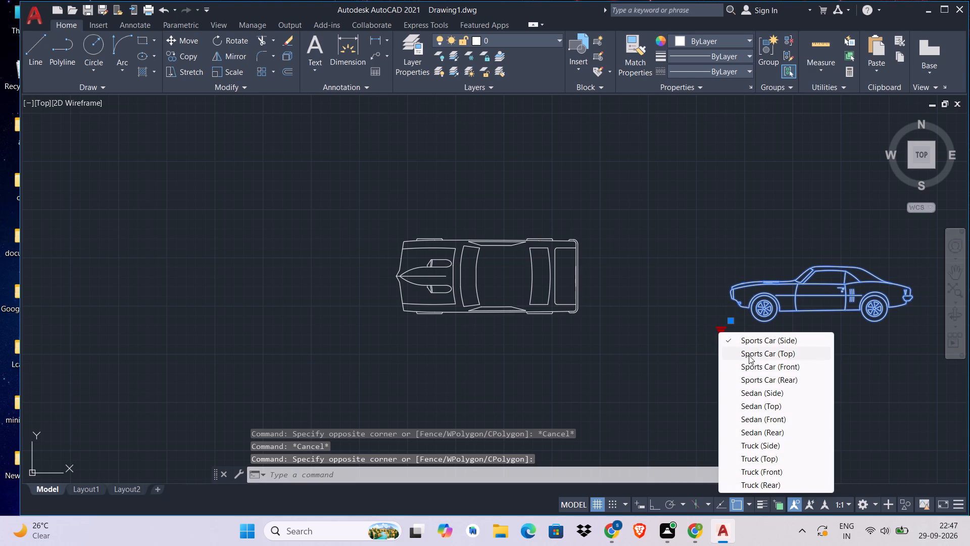
click(754, 355)
Rotate the westernmost top-view car to 270° about its front end, with Ortho on.
scroll(748, 311, down, 3)
middle_drag(748, 311, 781, 301)
key(Escape)
click(738, 276)
click(646, 338)
text(RO)
key(space)
click(689, 289)
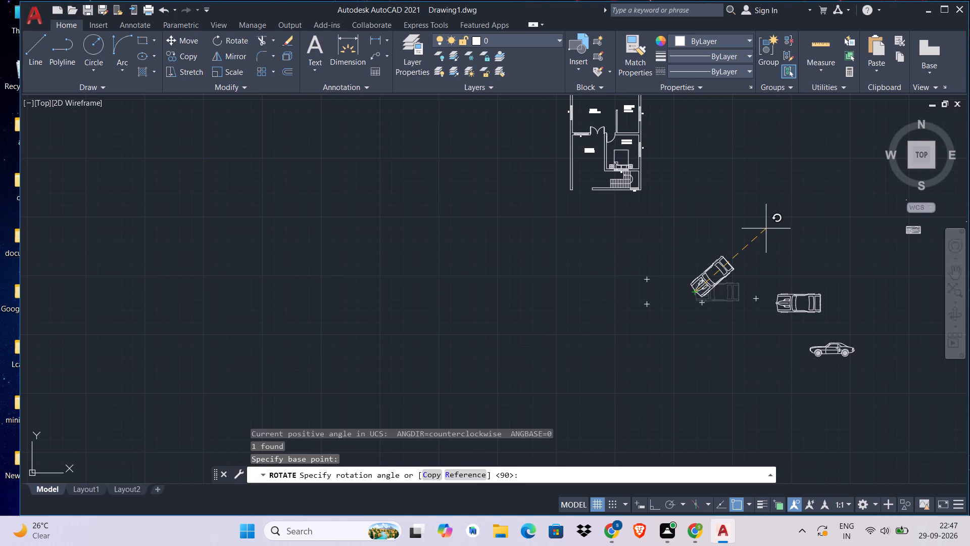
key(ctrl+l)
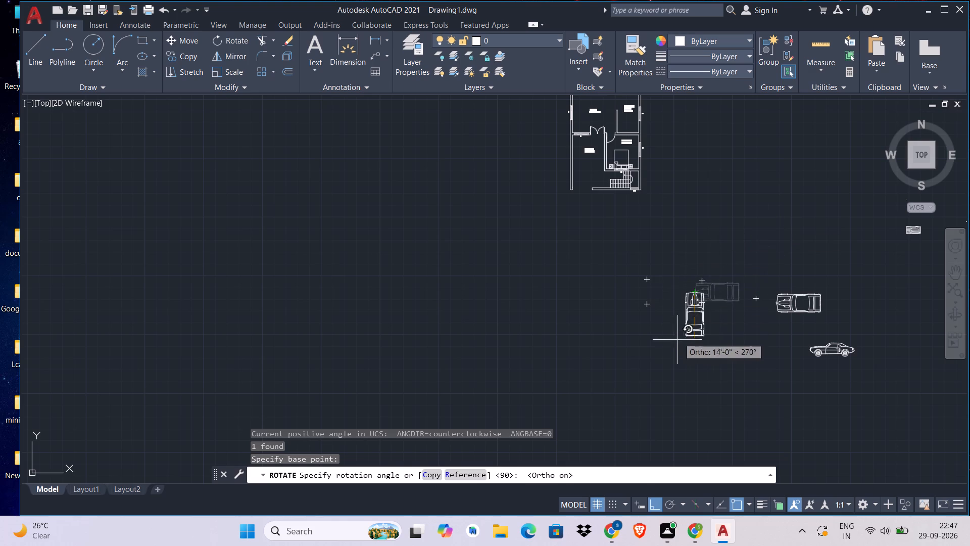
click(691, 377)
Move the rotated car into the PARKING area of the floor plan, with Ortho off.
click(703, 323)
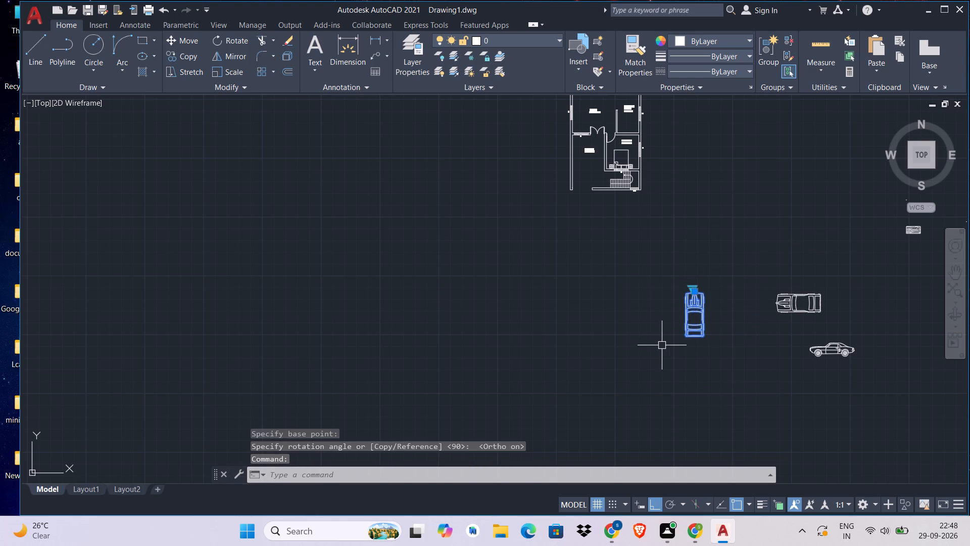
text(M)
key(space)
click(699, 332)
middle_drag(601, 222, 601, 332)
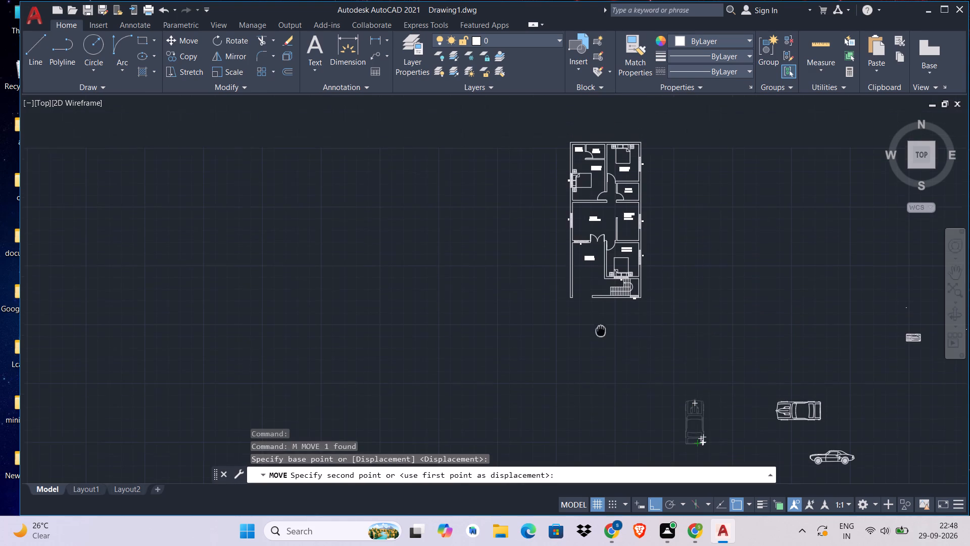
key(ctrl+l)
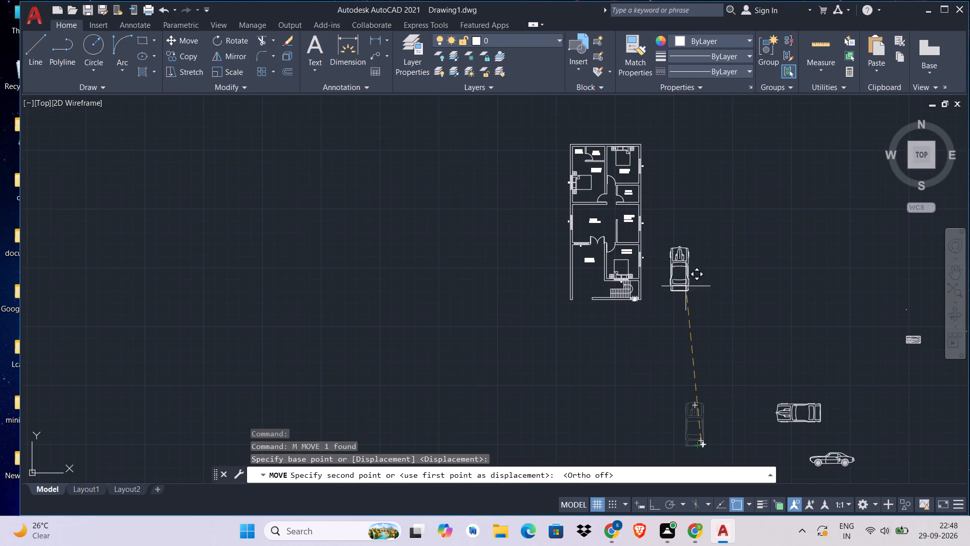
scroll(675, 274, up, 3)
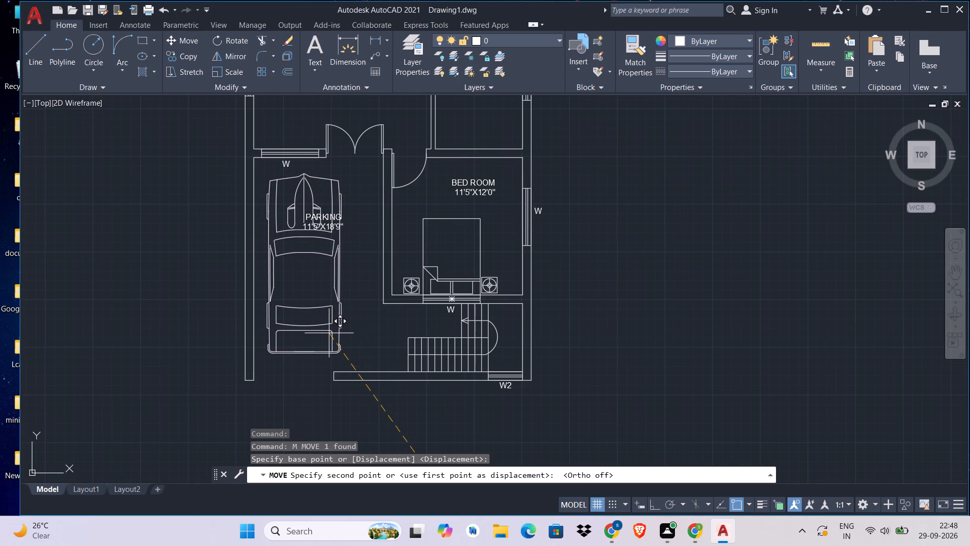
click(329, 333)
Change the remaining side-view car block outside the plan to the Sports Car (Rear) view.
scroll(443, 334, down, 4)
middle_drag(467, 309, 389, 214)
scroll(471, 280, up, 4)
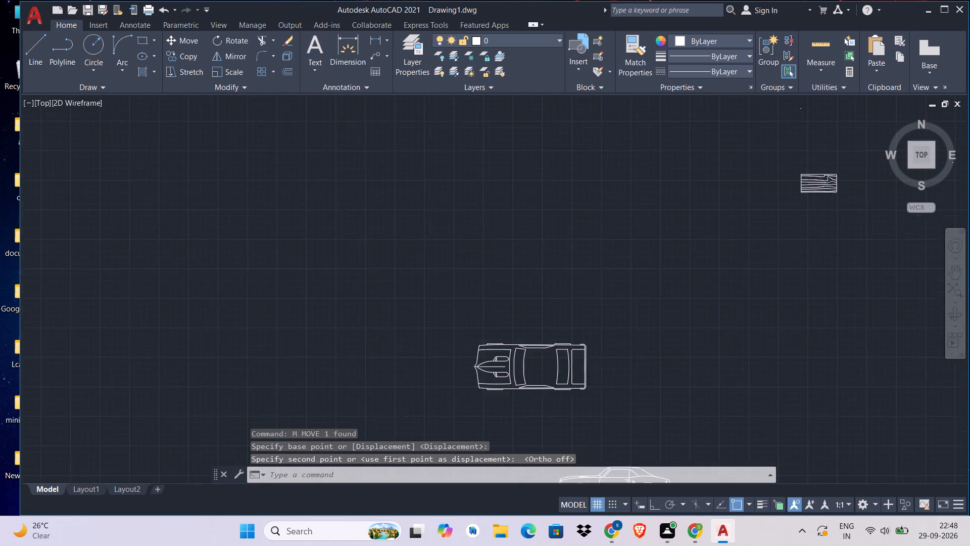
middle_drag(494, 363, 358, 0)
click(545, 198)
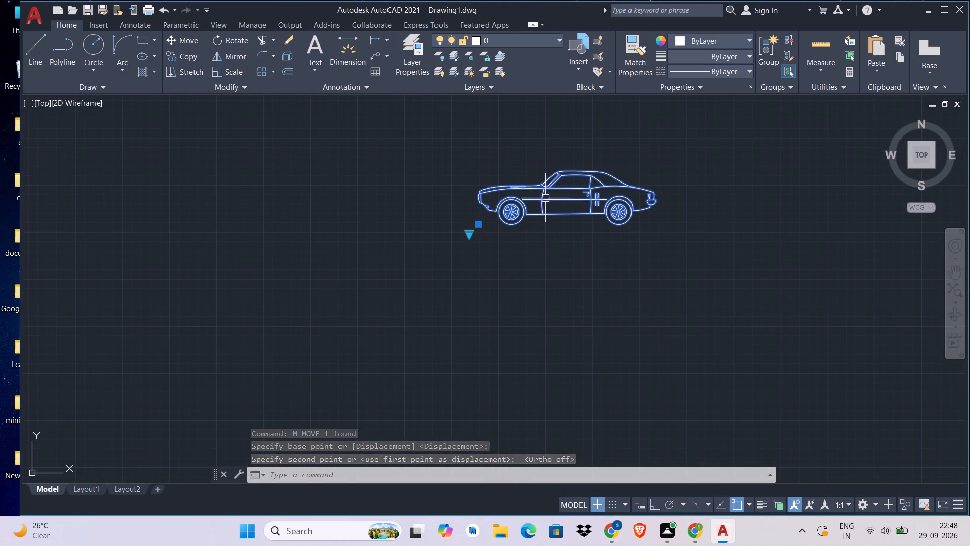
click(469, 234)
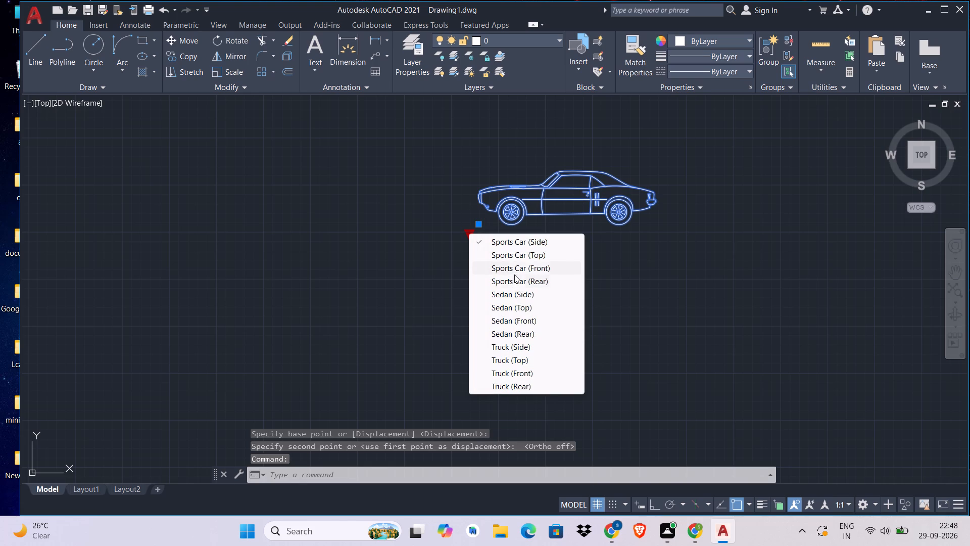
click(514, 277)
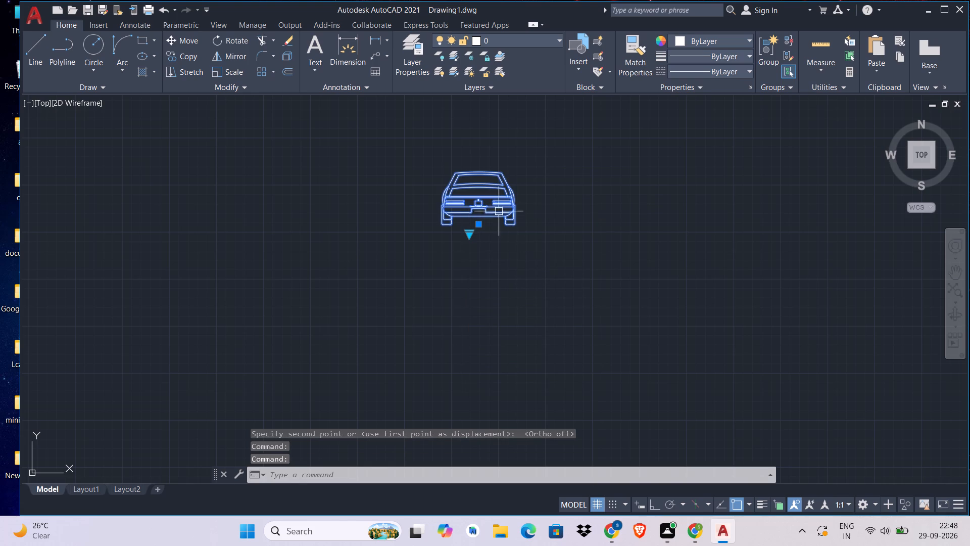
Examine the whole floor plan, including the car in the parking area and the room layout.
scroll(535, 273, down, 2)
middle_drag(535, 274, 613, 315)
scroll(616, 301, down, 2)
middle_drag(621, 293, 642, 328)
scroll(560, 234, down, 1)
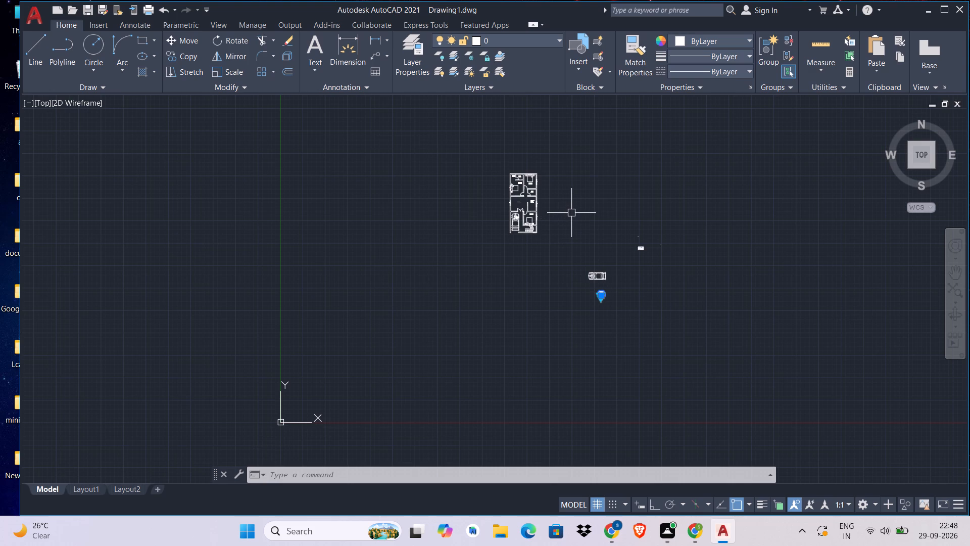
scroll(515, 209, up, 5)
middle_drag(594, 208, 640, 327)
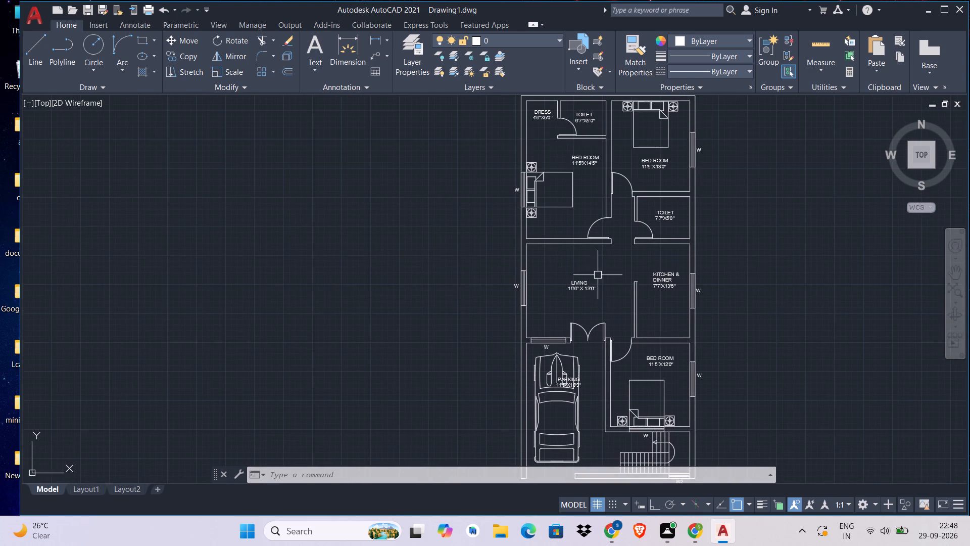
middle_drag(609, 287, 587, 225)
scroll(658, 302, down, 1)
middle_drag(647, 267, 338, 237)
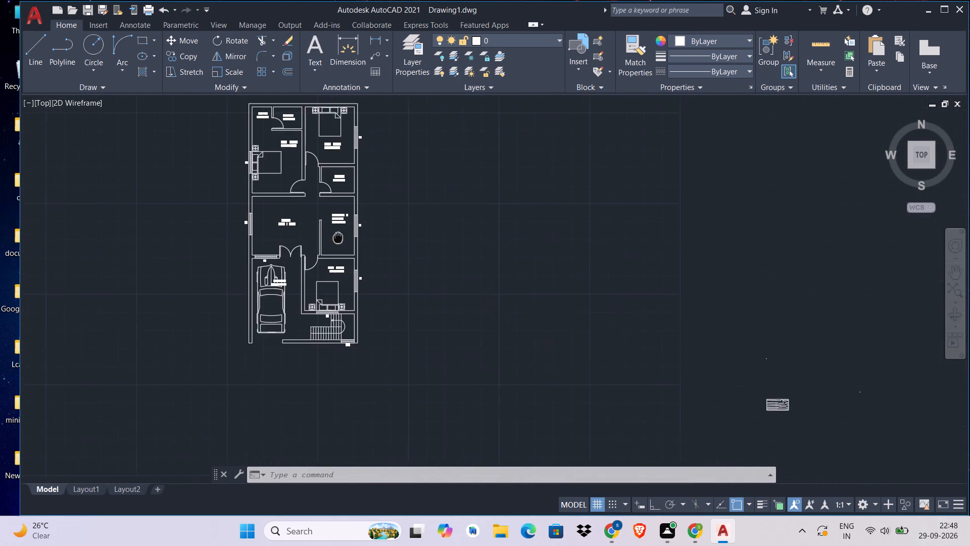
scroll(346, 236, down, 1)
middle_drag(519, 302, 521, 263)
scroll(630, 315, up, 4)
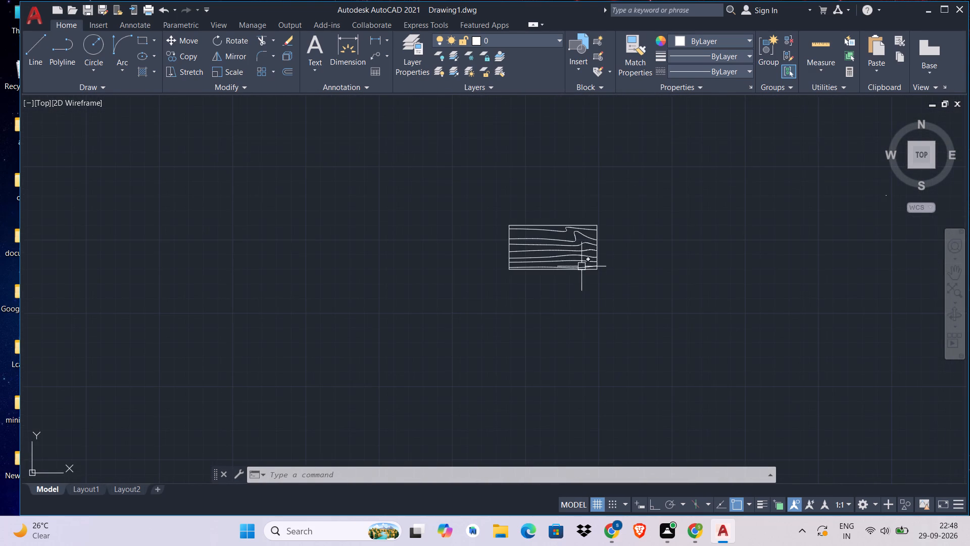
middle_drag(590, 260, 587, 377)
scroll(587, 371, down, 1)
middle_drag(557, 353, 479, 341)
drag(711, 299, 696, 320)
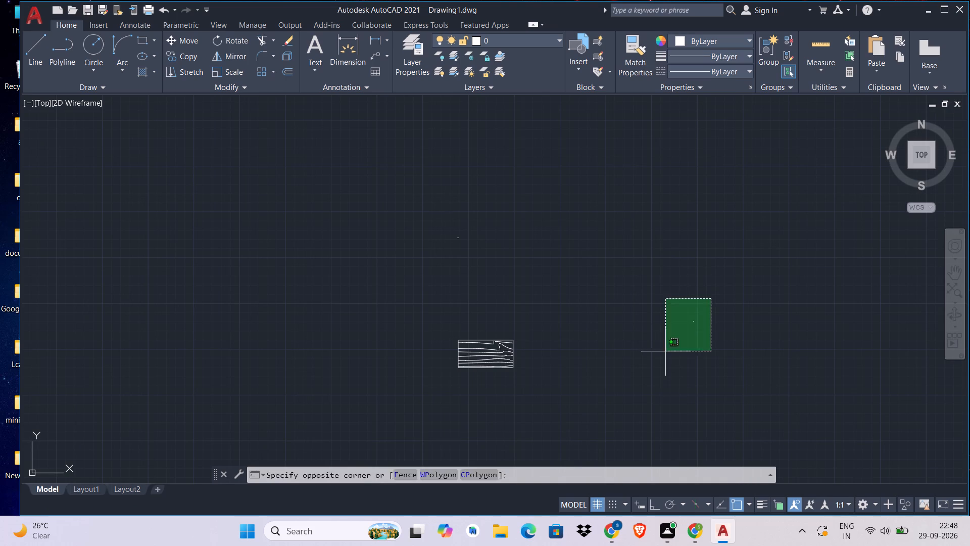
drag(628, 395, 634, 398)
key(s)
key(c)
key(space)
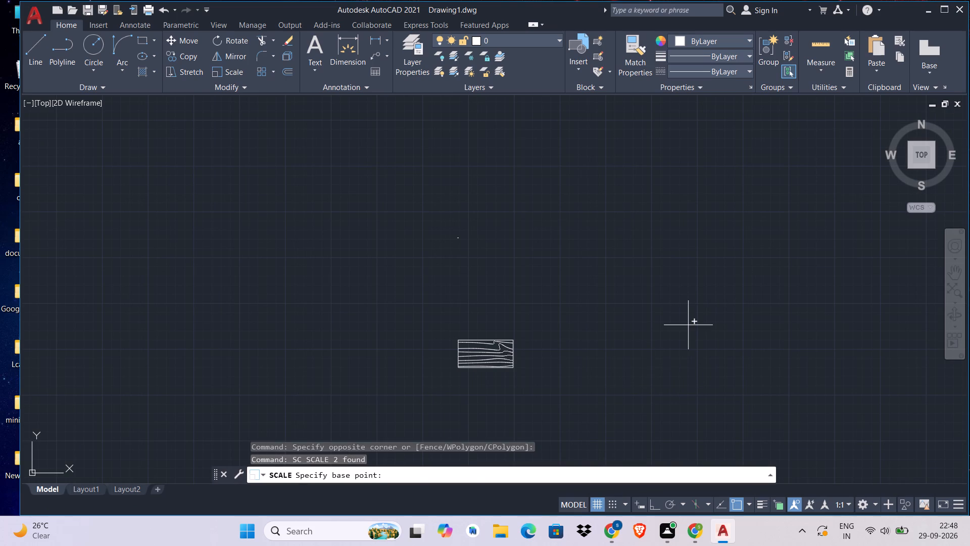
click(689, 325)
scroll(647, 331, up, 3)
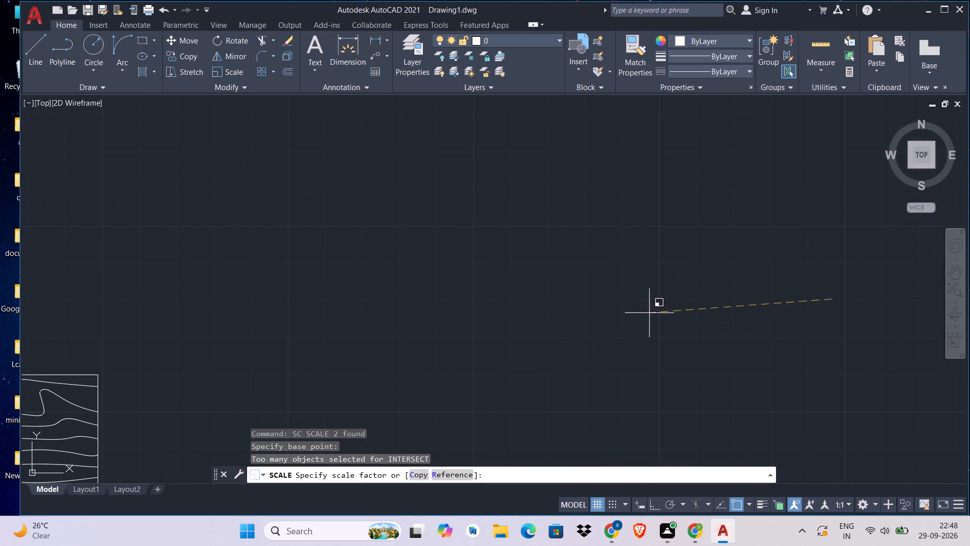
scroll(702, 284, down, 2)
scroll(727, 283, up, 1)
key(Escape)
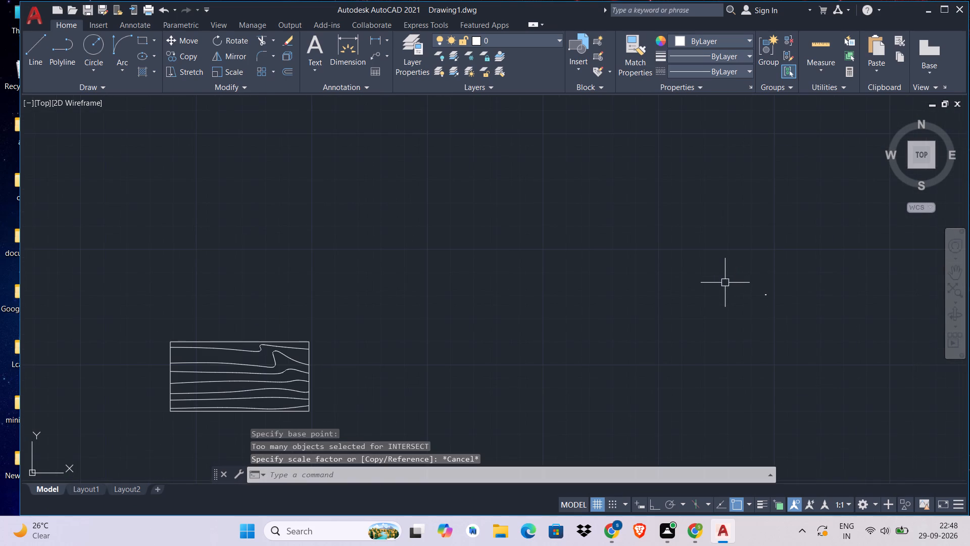
Scale the tiny sofa block east of the wood-grain table block up to a three-seater sized to suit the floor plan.
click(774, 282)
click(709, 341)
key(s)
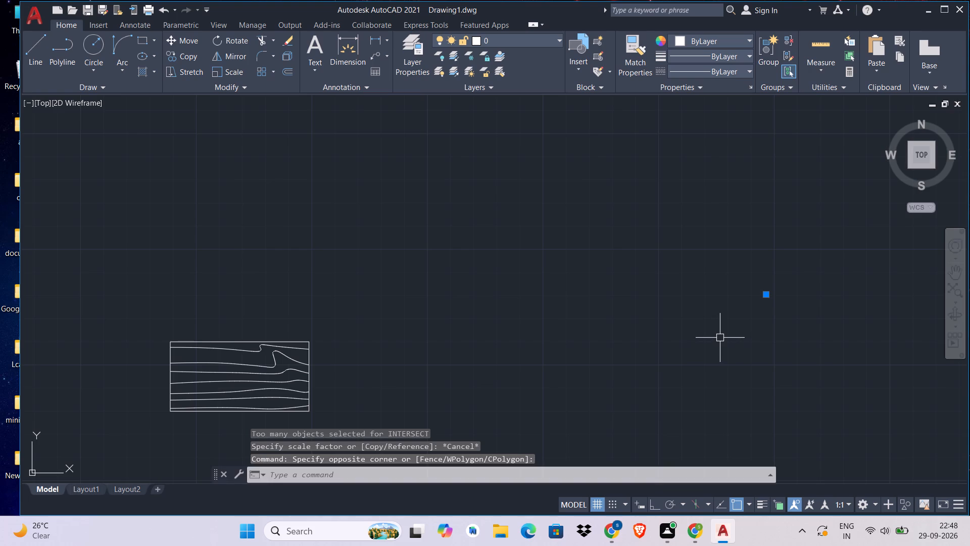
key(c)
key(space)
click(762, 297)
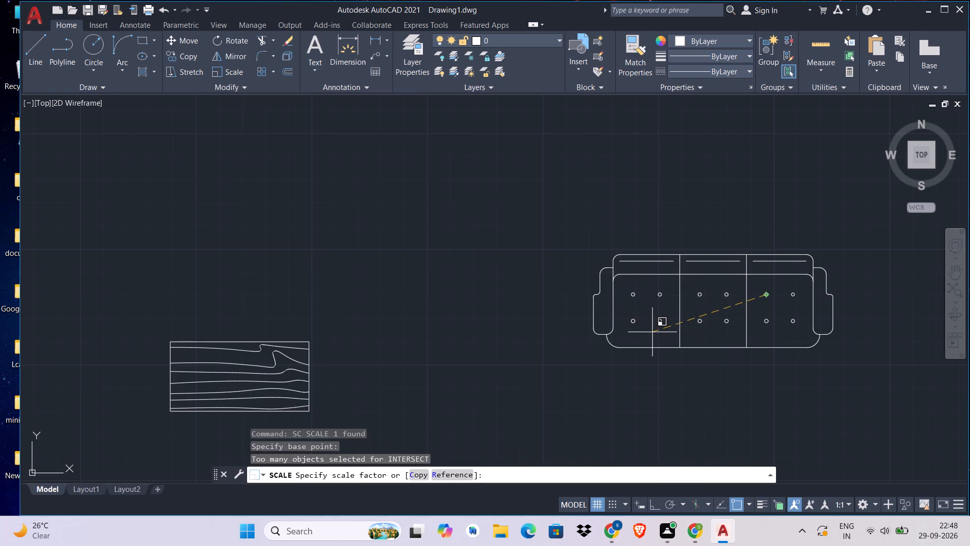
scroll(650, 337, down, 4)
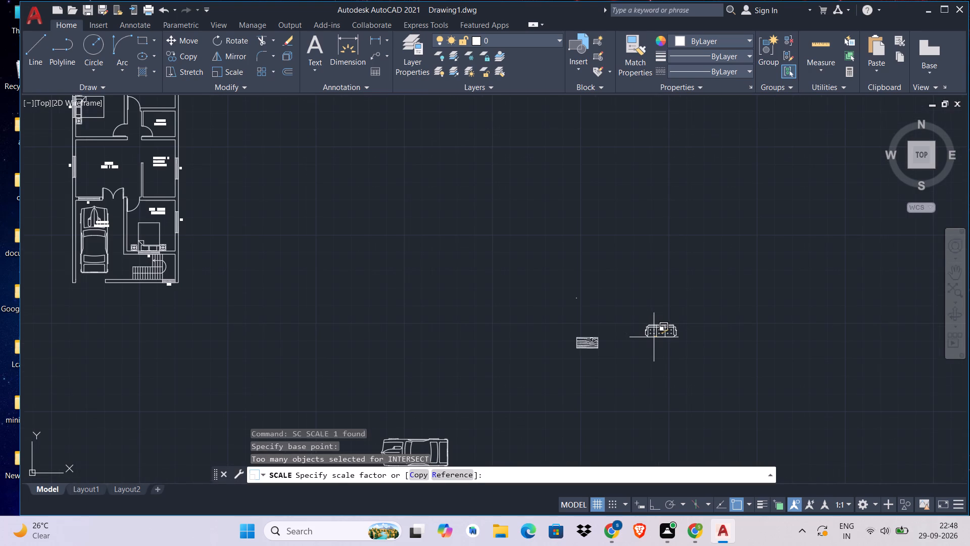
click(654, 337)
Rotate the three-seater sofa 90° about its lower-right corner, with Ortho on.
scroll(674, 337, up, 3)
click(674, 312)
click(581, 378)
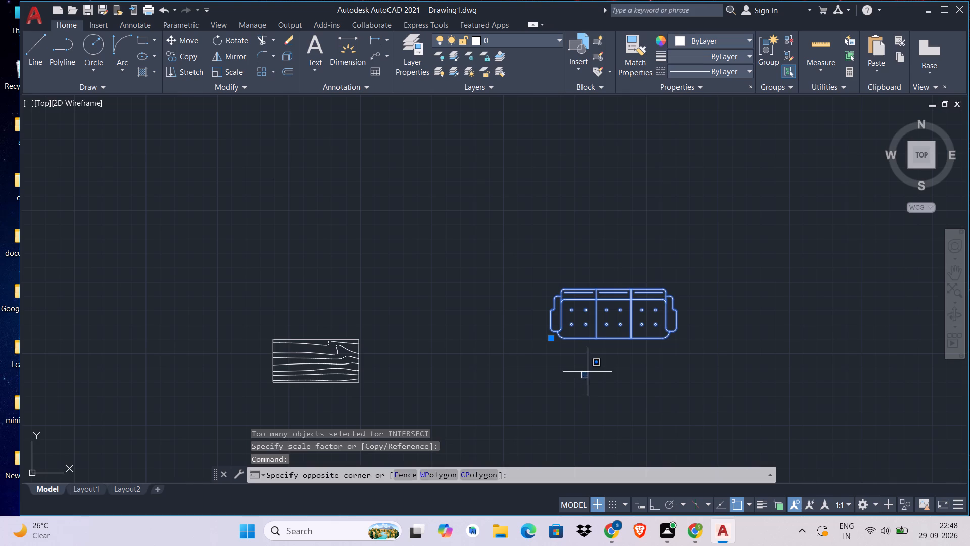
key(Escape)
key(r)
key(o)
key(space)
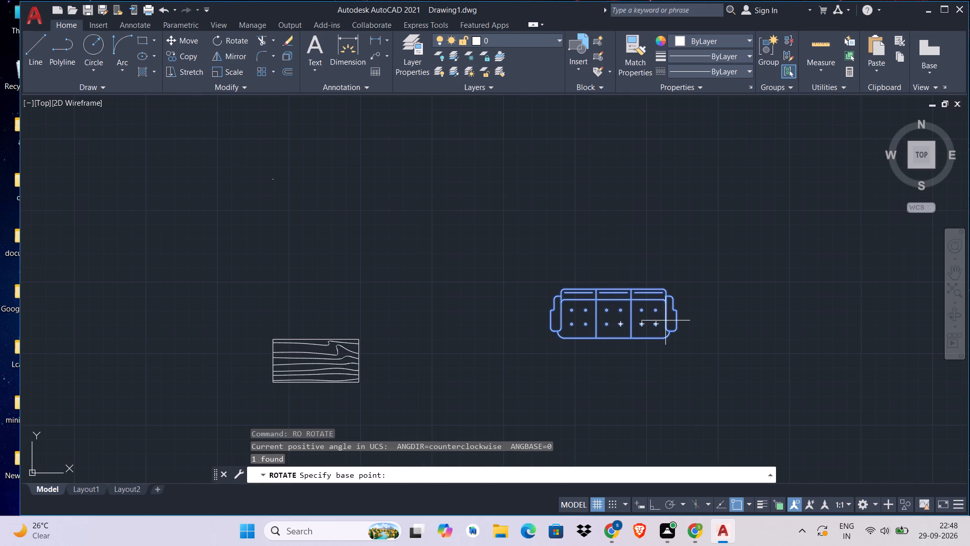
click(664, 341)
key(ctrl+l)
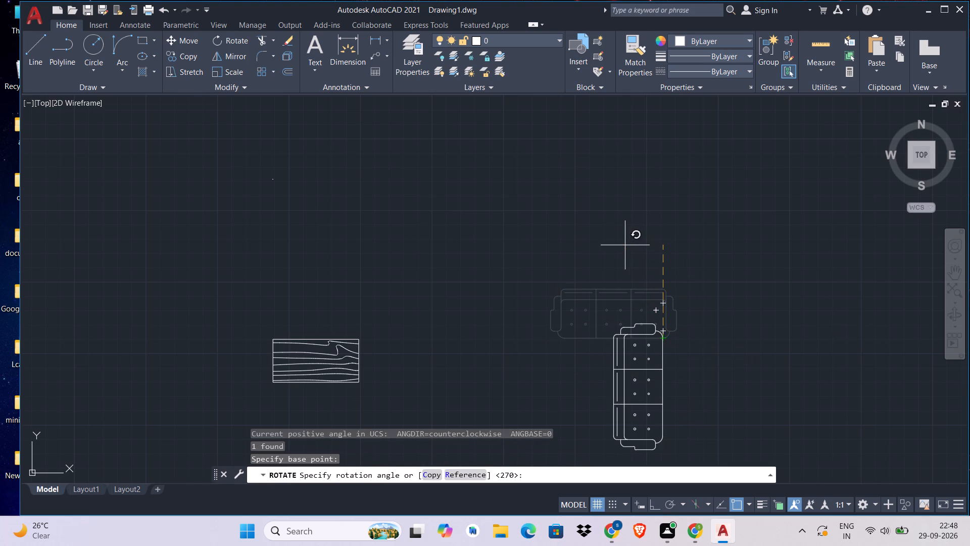
click(625, 245)
Move the rotated sofa into the LIVING room beside the west wall window, with Ortho off.
middle_drag(600, 162, 599, 154)
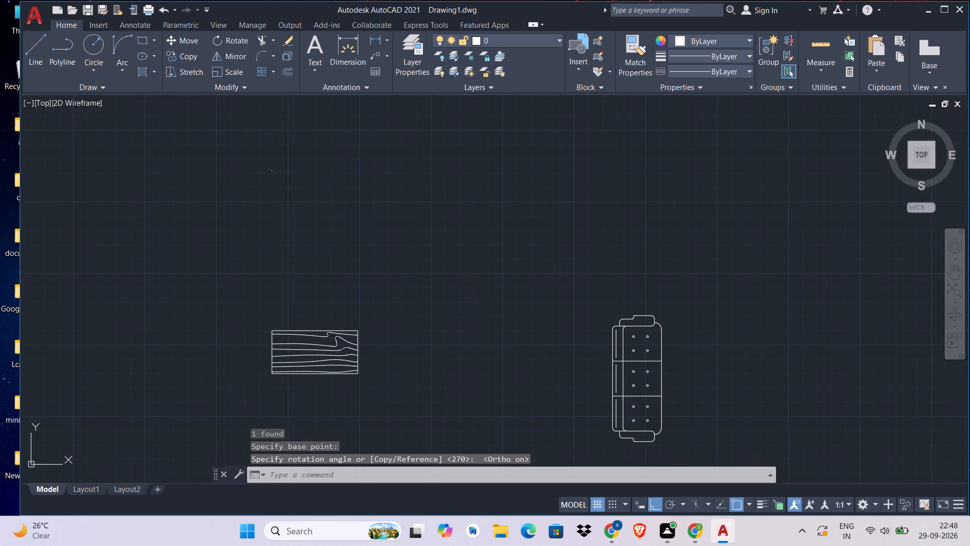
scroll(623, 317, down, 2)
click(639, 301)
click(590, 366)
key(m)
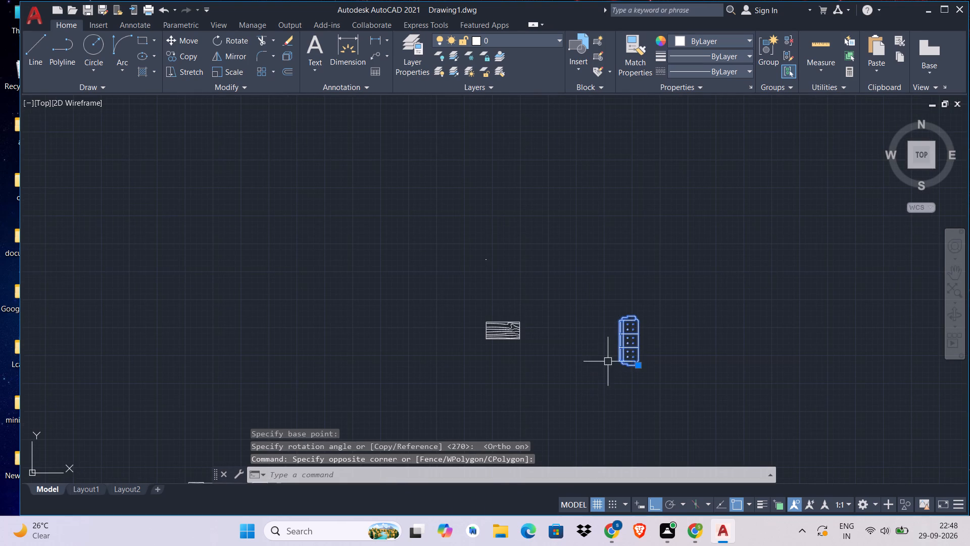
key(space)
click(618, 342)
scroll(449, 308, down, 1)
middle_drag(449, 308, 852, 434)
key(ctrl+l)
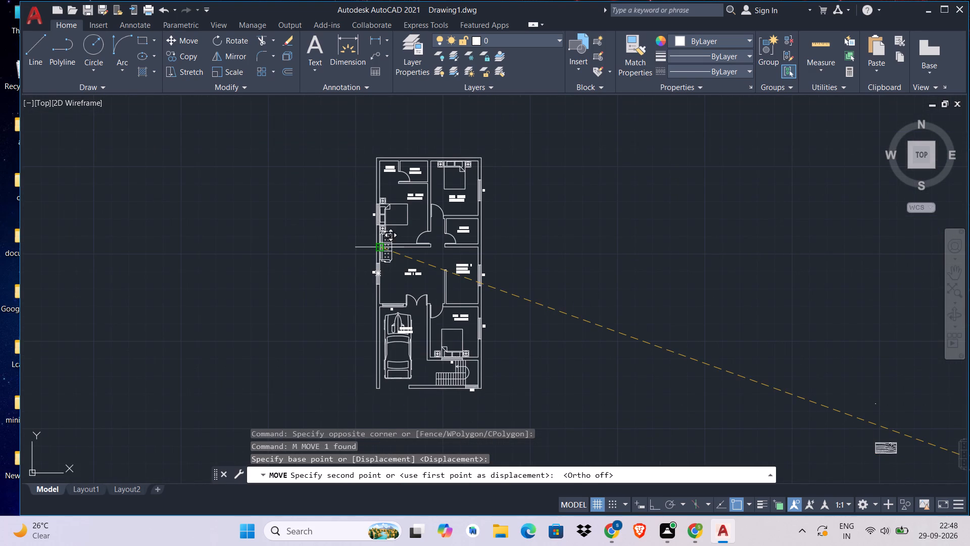
scroll(446, 230, up, 3)
middle_drag(284, 278, 573, 180)
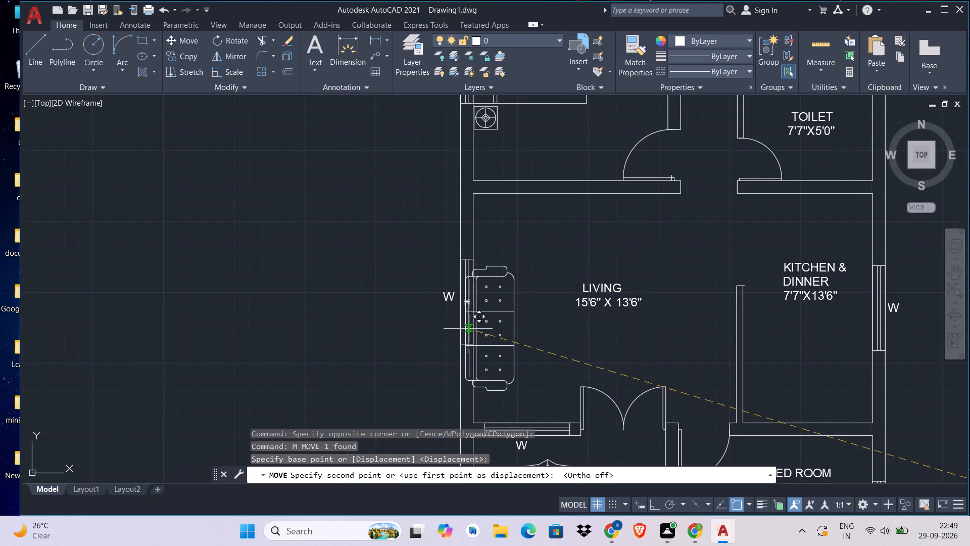
click(483, 309)
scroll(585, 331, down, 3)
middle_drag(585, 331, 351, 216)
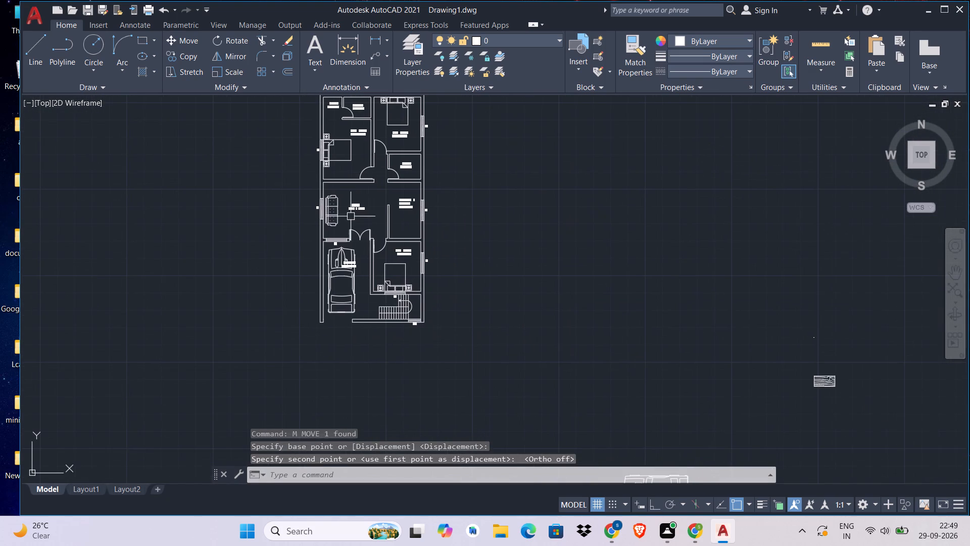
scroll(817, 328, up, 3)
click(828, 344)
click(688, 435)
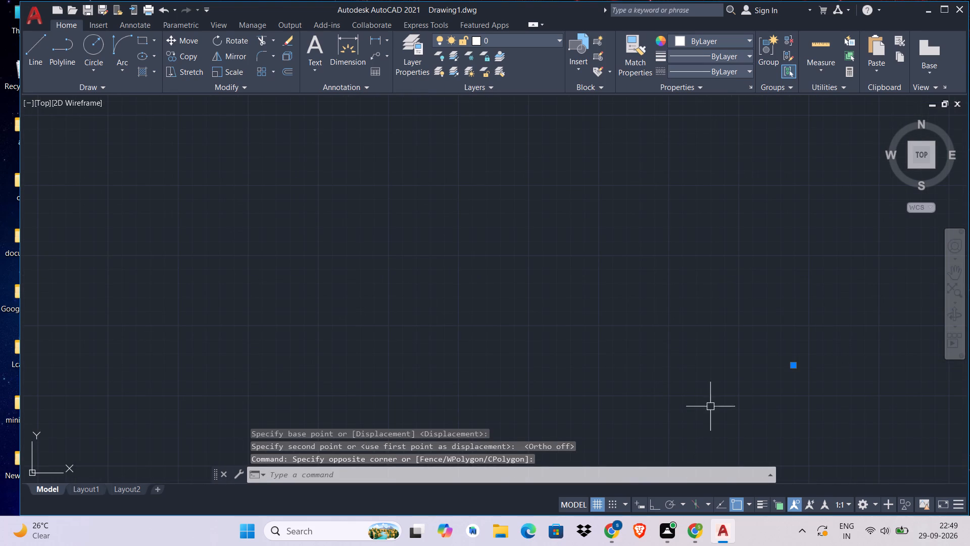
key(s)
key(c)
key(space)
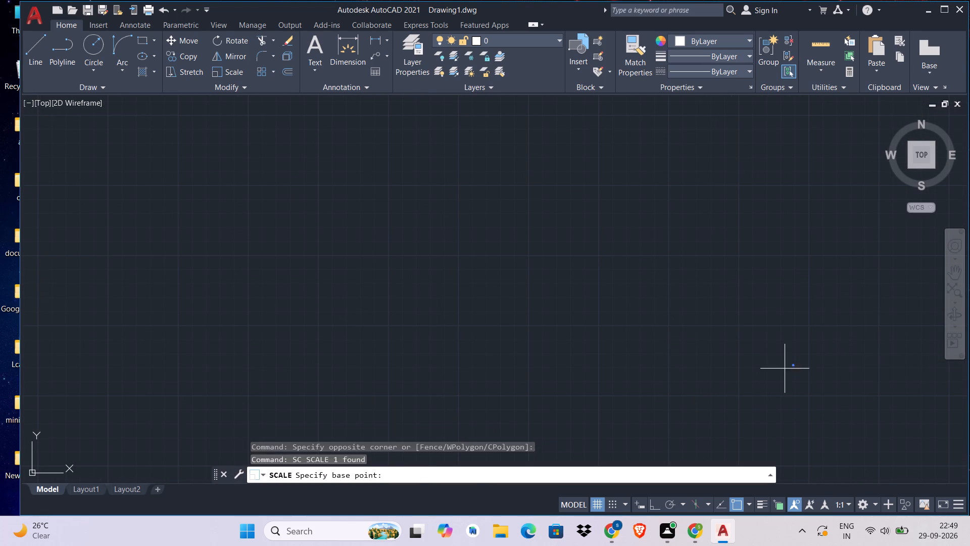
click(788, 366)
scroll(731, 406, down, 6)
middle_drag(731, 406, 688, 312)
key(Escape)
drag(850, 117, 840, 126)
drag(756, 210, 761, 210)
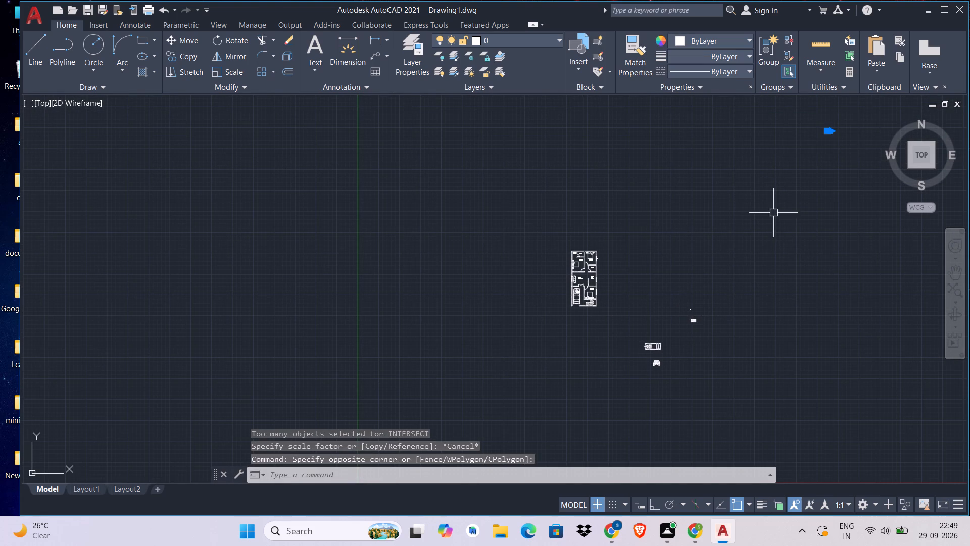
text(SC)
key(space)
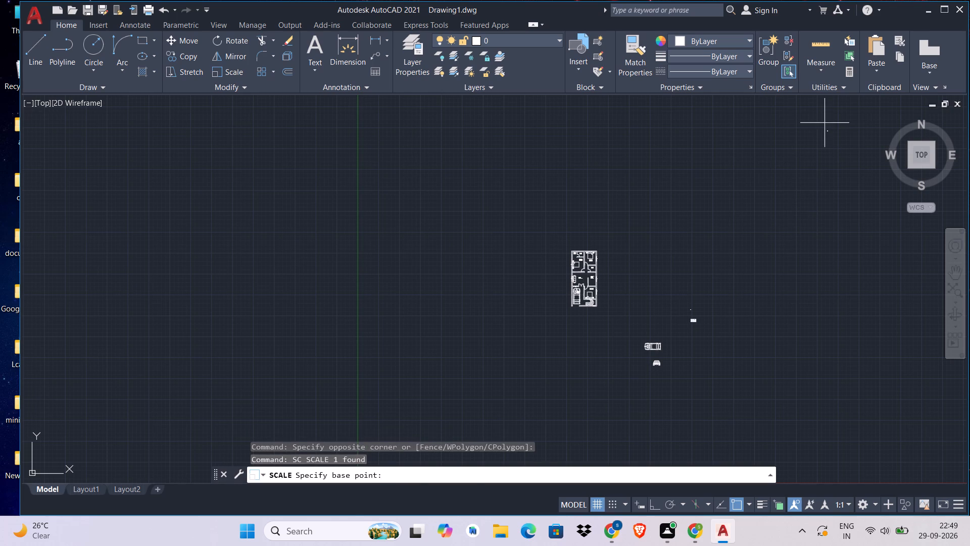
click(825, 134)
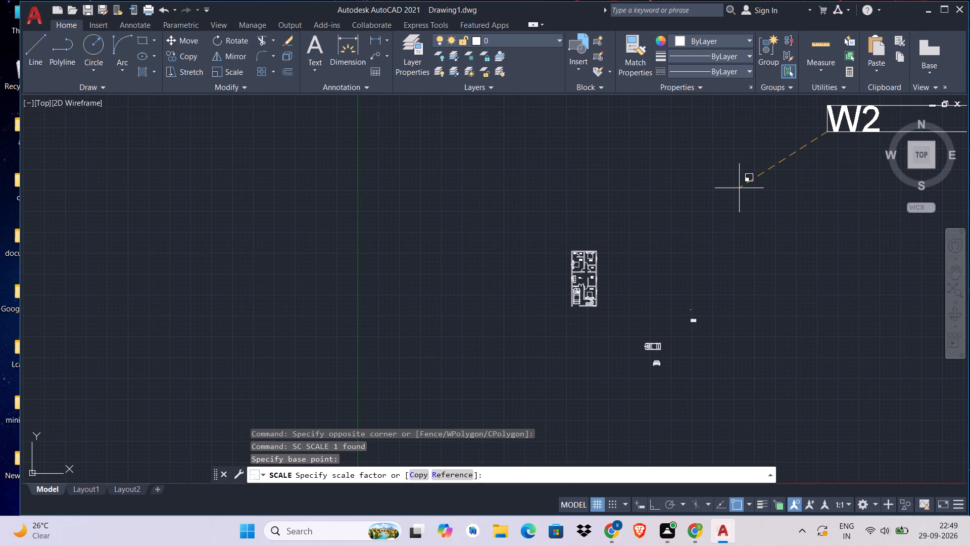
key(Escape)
Copy the wood-grain table block to the empty area just west of the LIVING room, outside the plan.
scroll(698, 336, up, 2)
middle_drag(702, 336, 759, 220)
middle_drag(699, 235, 744, 360)
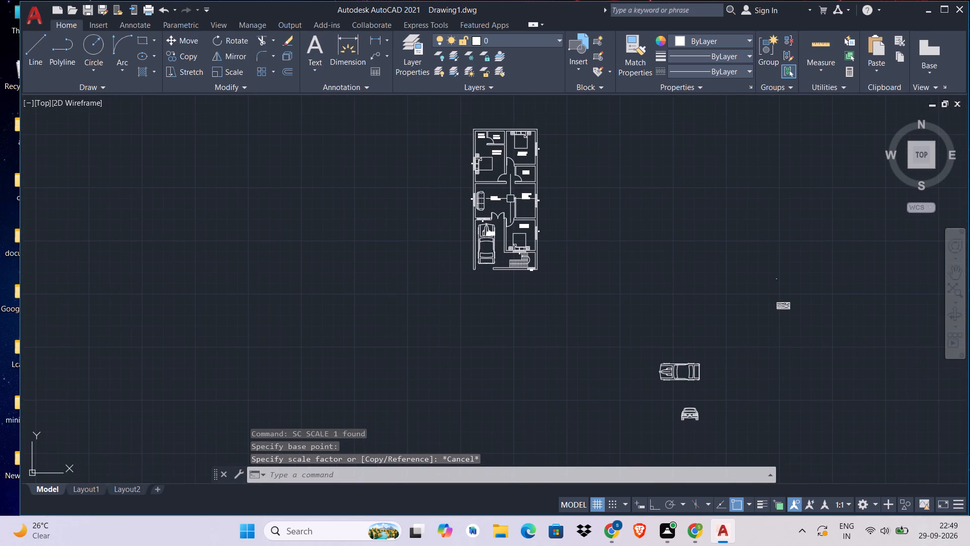
click(782, 301)
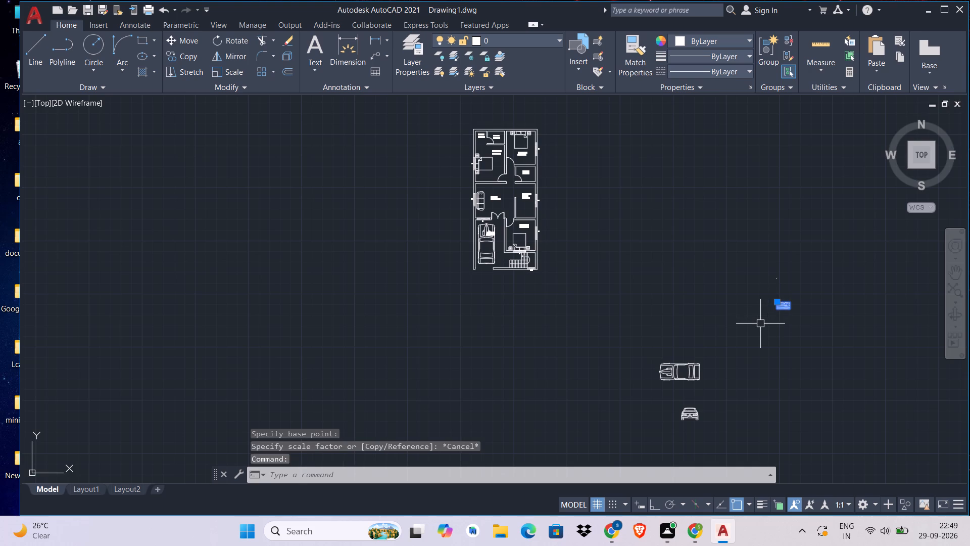
text(CO)
key(space)
click(793, 306)
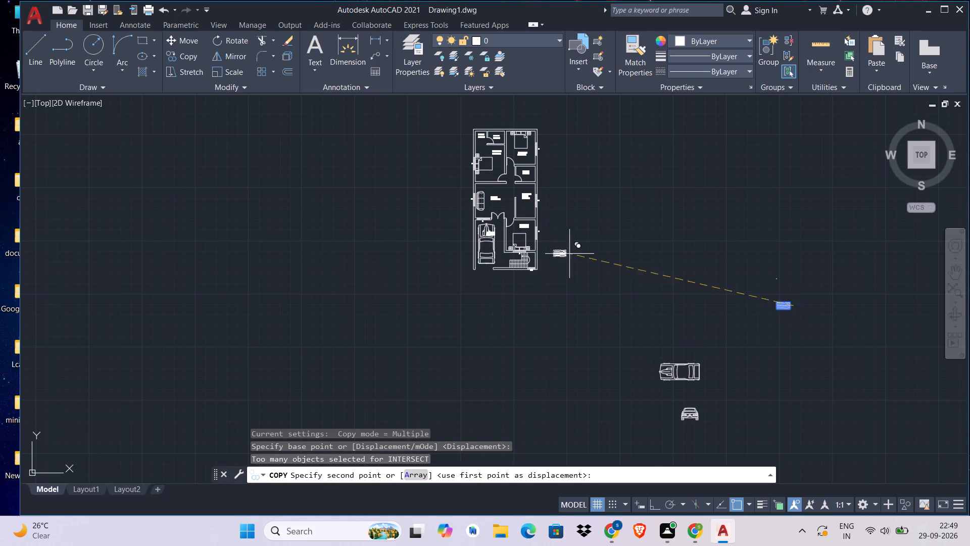
middle_drag(569, 254, 607, 366)
scroll(527, 298, up, 4)
middle_drag(559, 367, 606, 272)
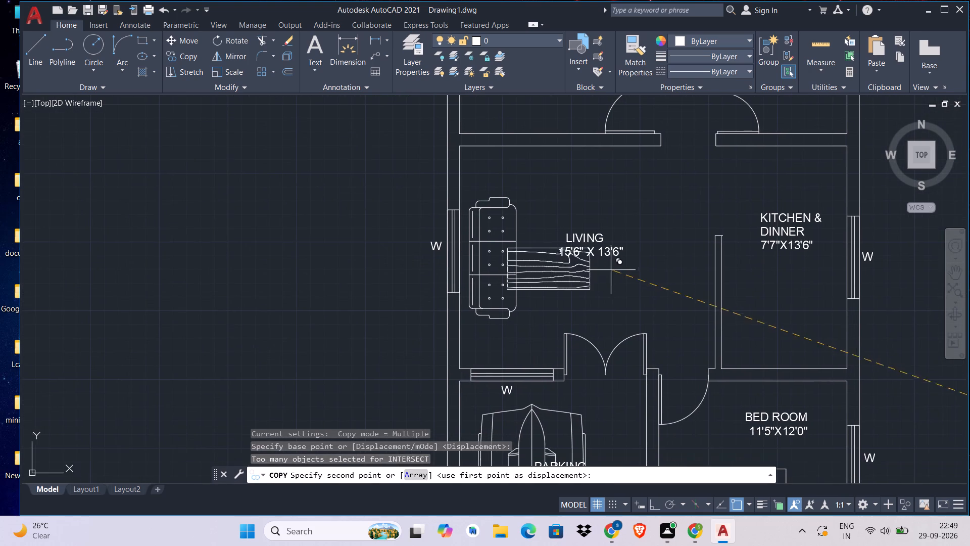
click(258, 241)
key(Escape)
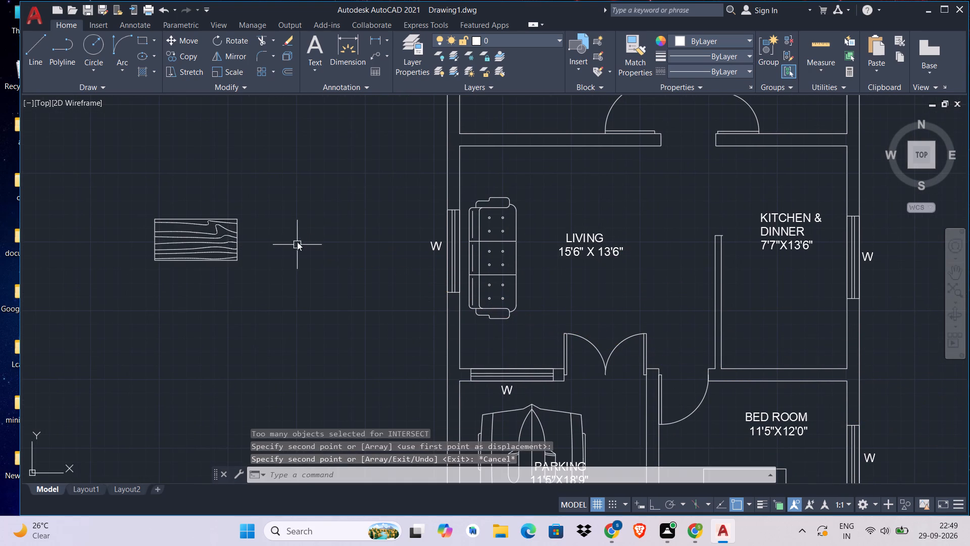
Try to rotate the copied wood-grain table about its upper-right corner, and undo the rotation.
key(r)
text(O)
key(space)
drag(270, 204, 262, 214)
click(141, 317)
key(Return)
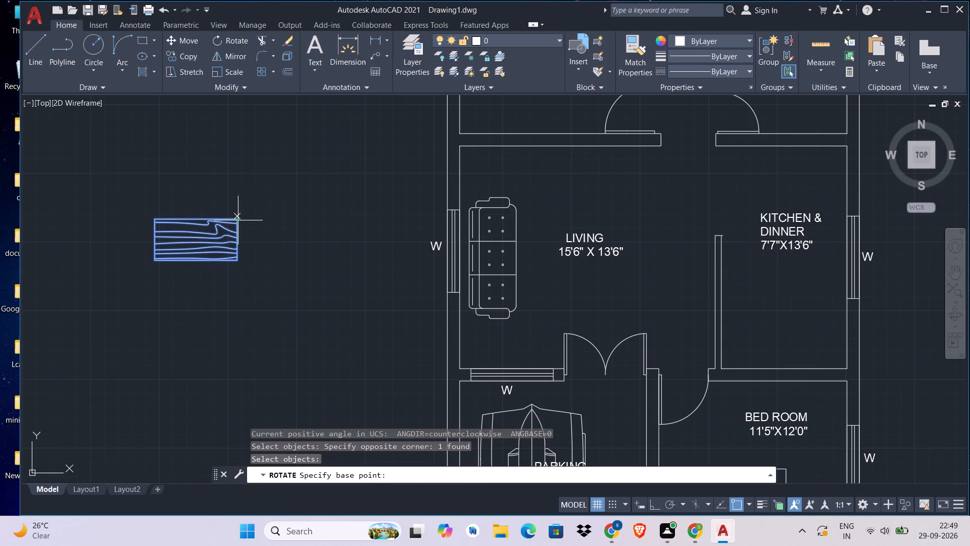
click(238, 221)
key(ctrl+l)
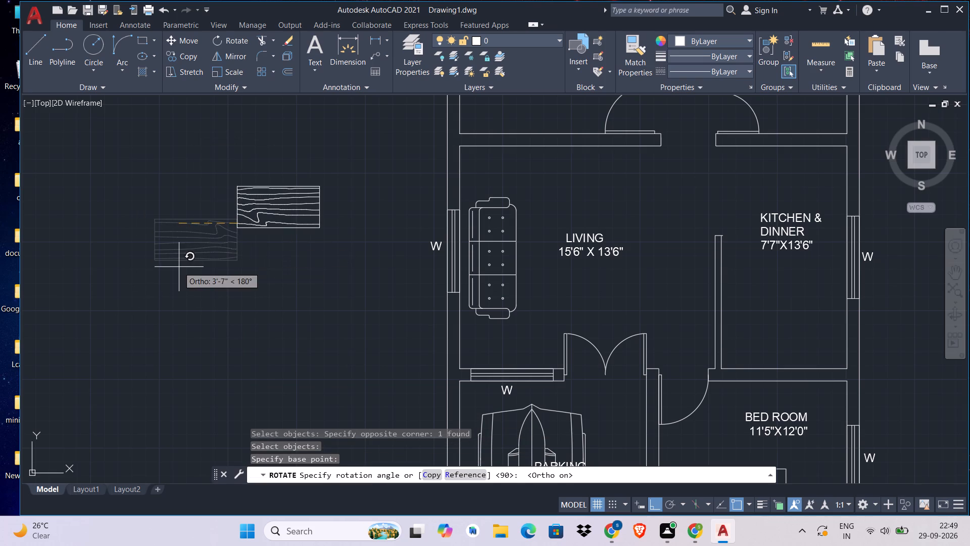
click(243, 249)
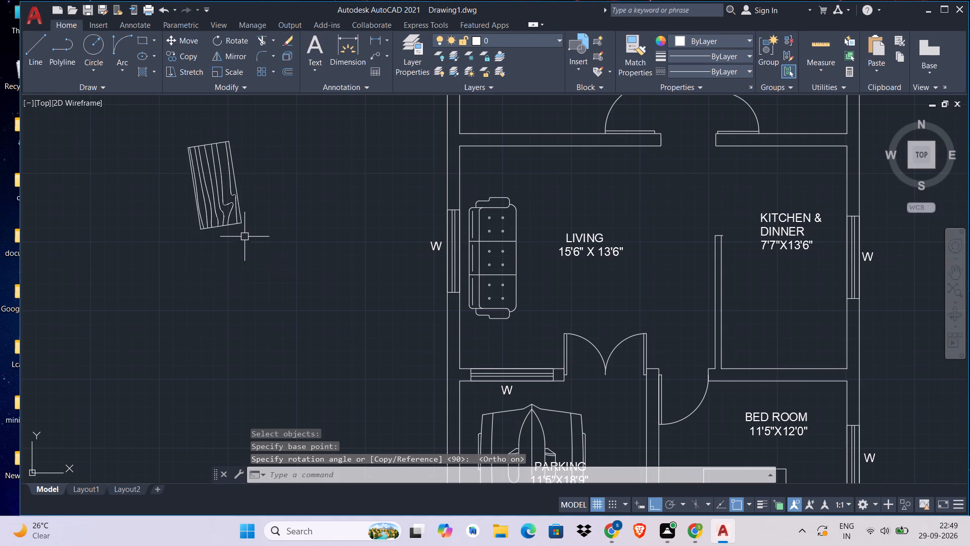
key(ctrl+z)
Rotate the copied wood-grain table a quarter turn clockwise about its upper-right corner, with Ortho on.
drag(265, 188, 234, 215)
click(136, 299)
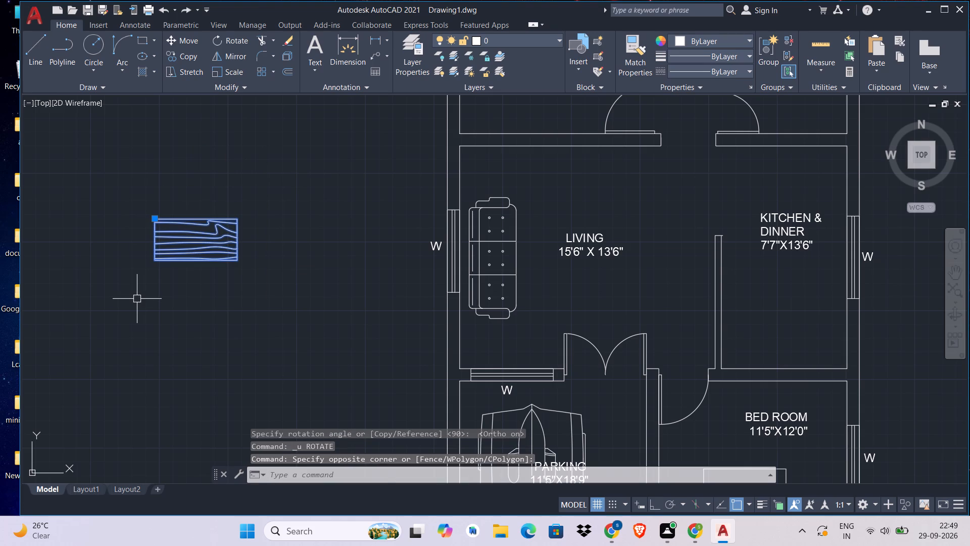
key(r)
text(O)
key(space)
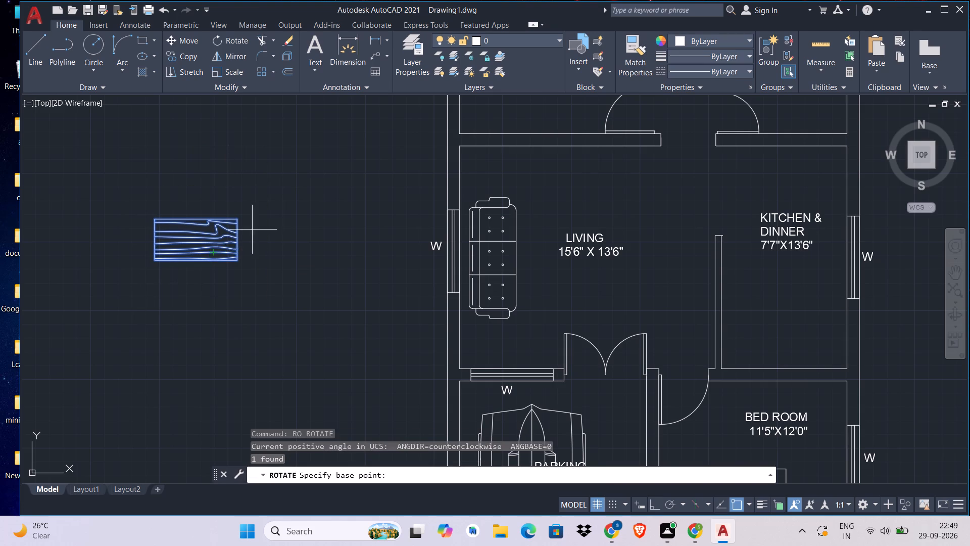
click(237, 216)
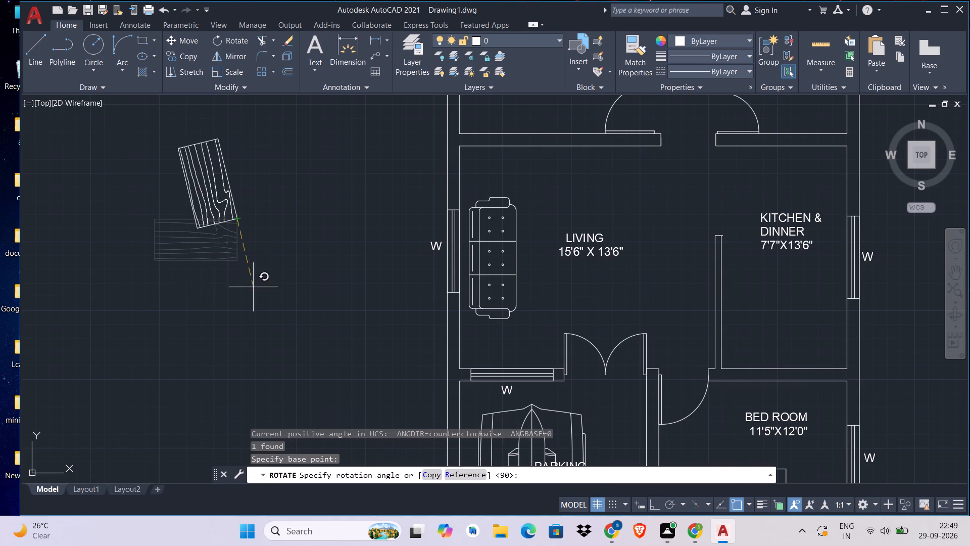
key(ctrl+l)
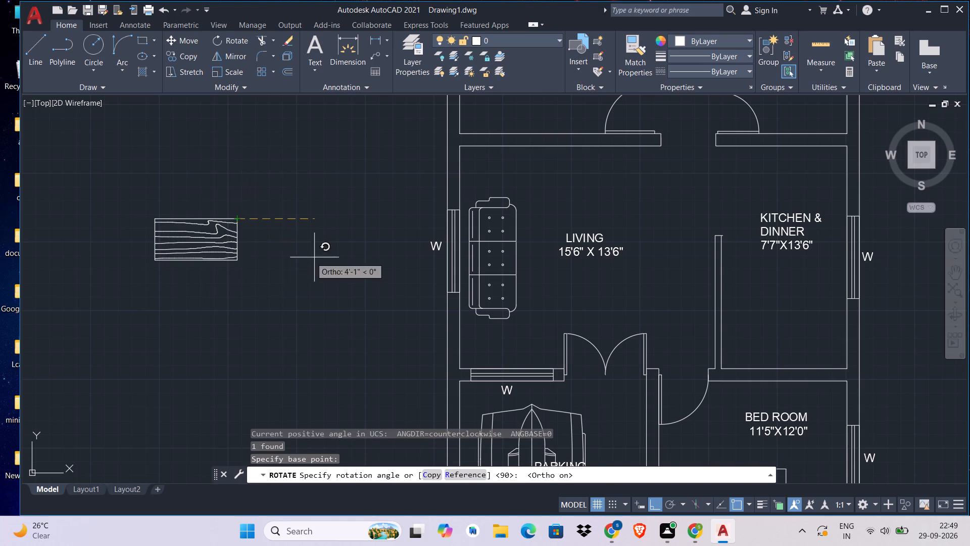
click(226, 278)
Copy the rotated wood-grain table into the LIVING room, just east of the sofa, with Ortho off.
click(270, 210)
click(175, 250)
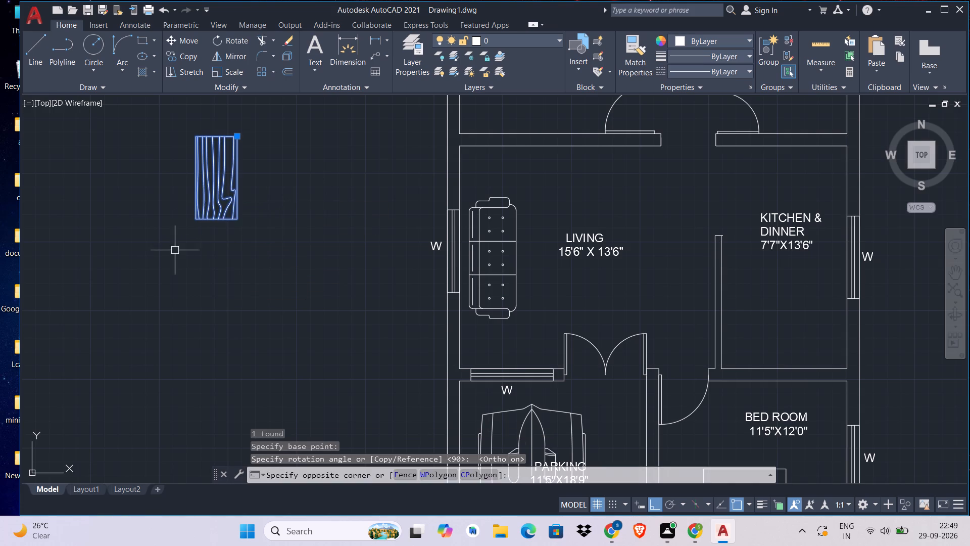
key(c)
key(o)
key(space)
click(199, 217)
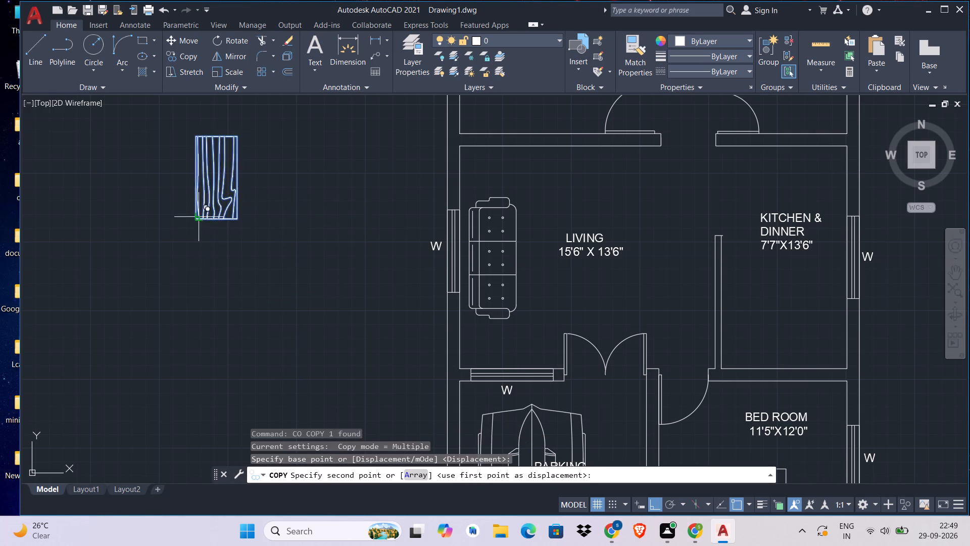
key(ctrl+l)
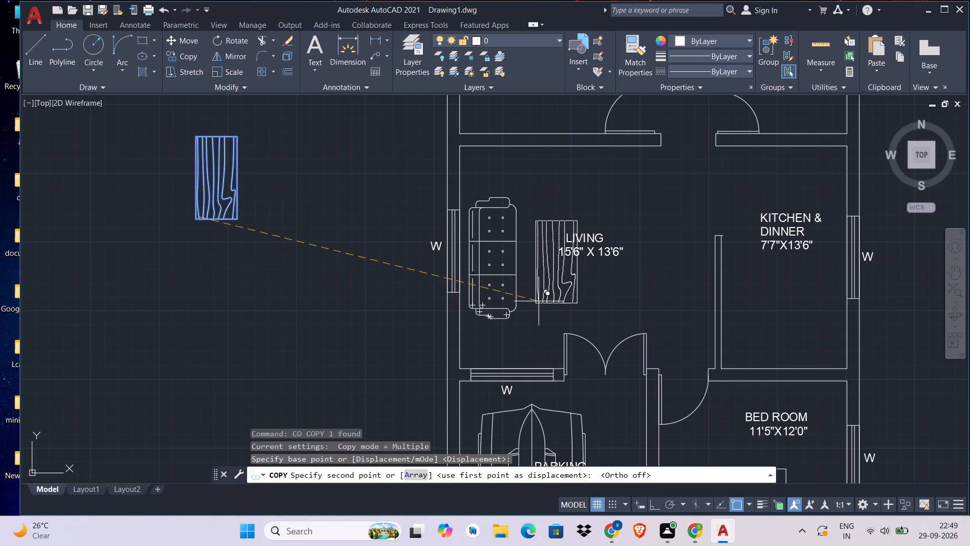
click(539, 301)
key(Escape)
Move the LIVING 15'6" X 13'6" label east so it clears the wood-grain table.
click(592, 256)
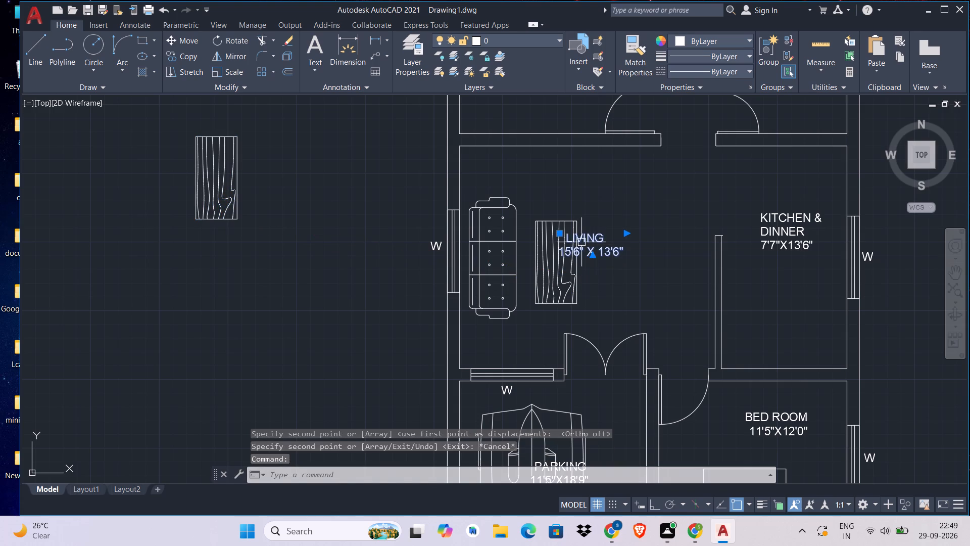
click(560, 233)
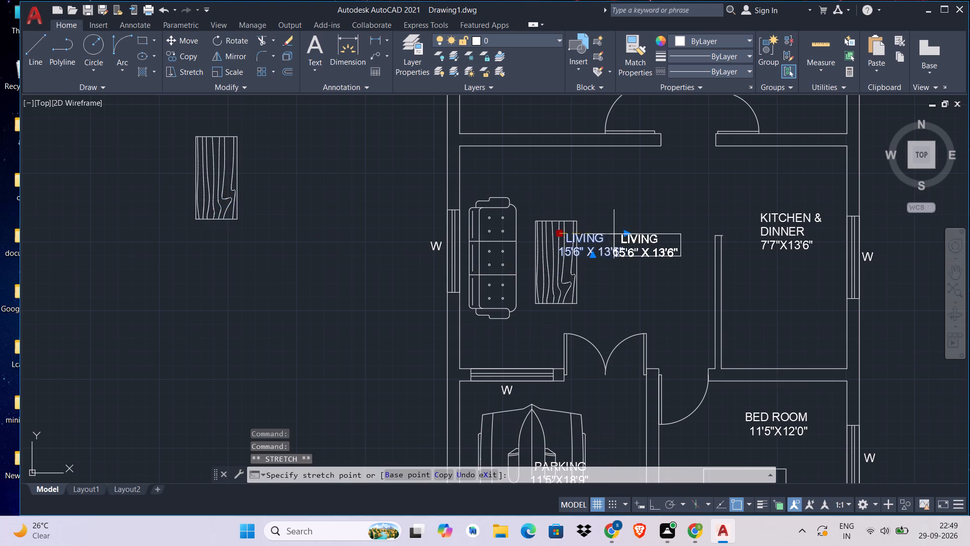
click(614, 234)
key(Escape)
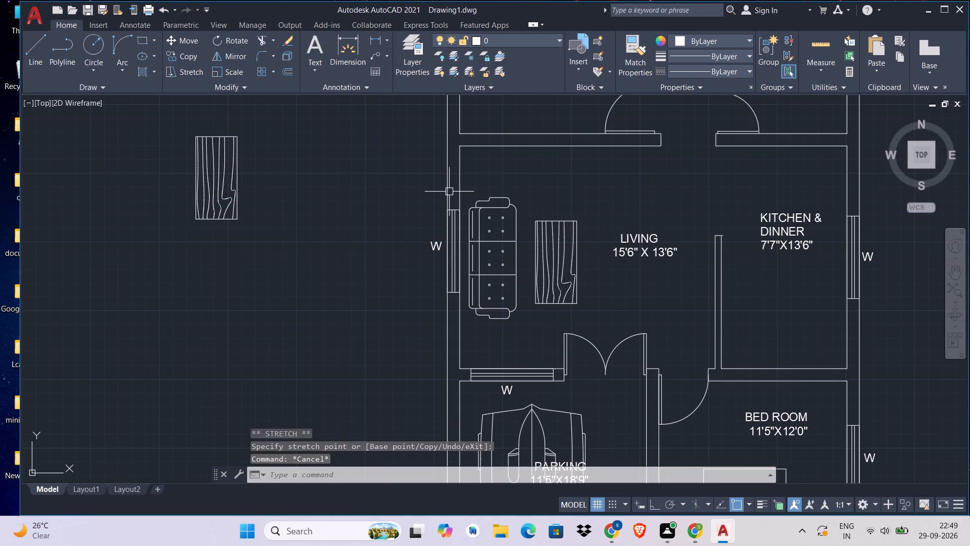
Insert the Chair - Desk block in the LIVING room just north of the wood-grain table.
click(583, 71)
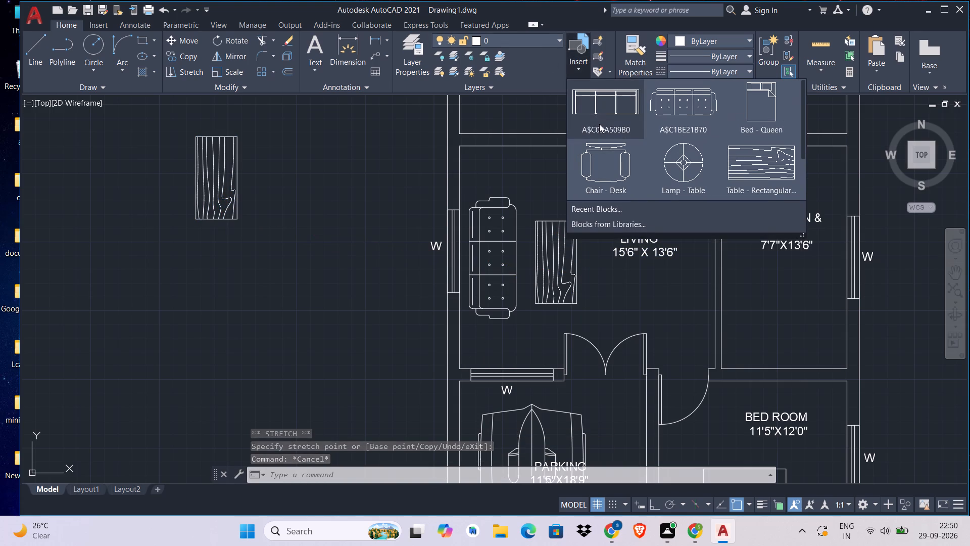
click(602, 162)
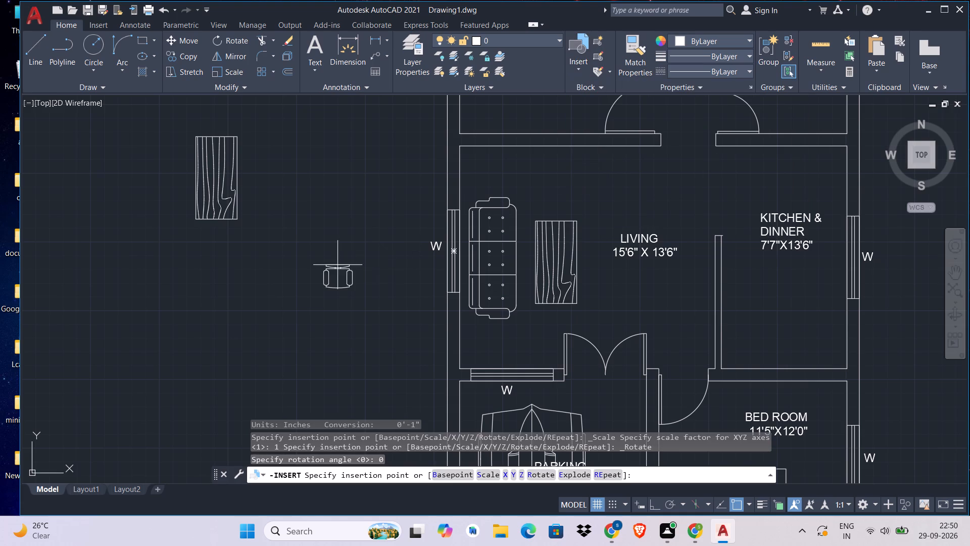
click(555, 176)
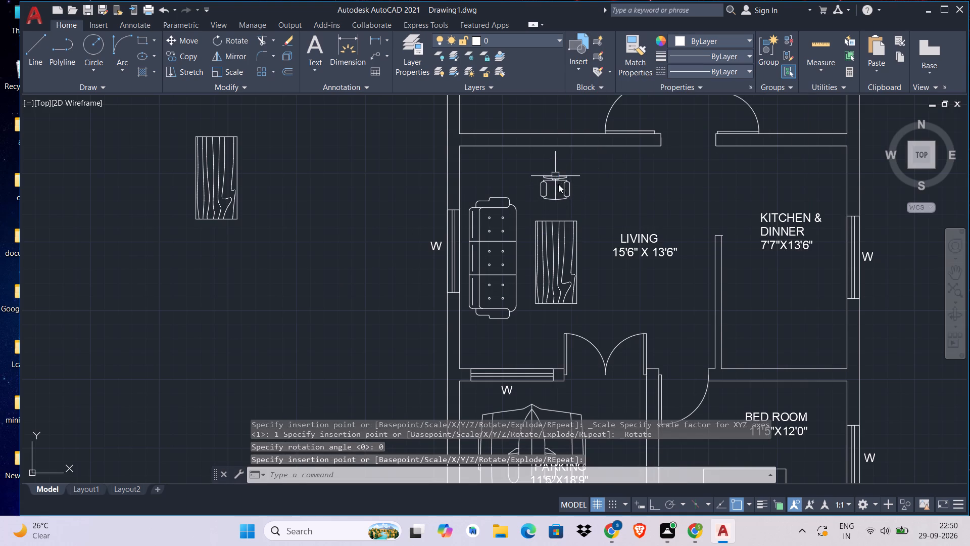
key(Escape)
Scale up the desk chair from its lower-left seat corner to nearly the width of the wood-grain table.
middle_click(571, 171)
scroll(571, 171, up, 2)
drag(571, 171, 566, 183)
click(488, 268)
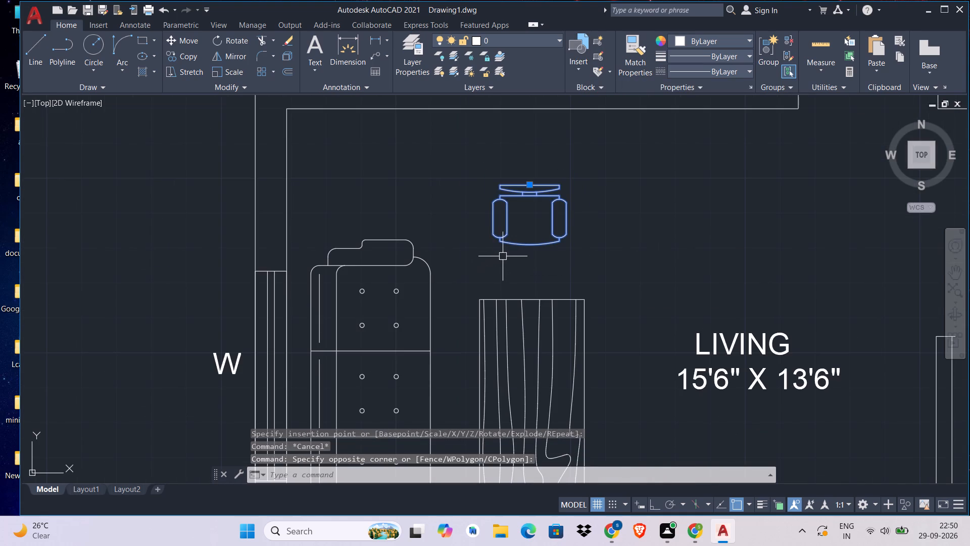
key(s)
key(c)
key(space)
click(495, 246)
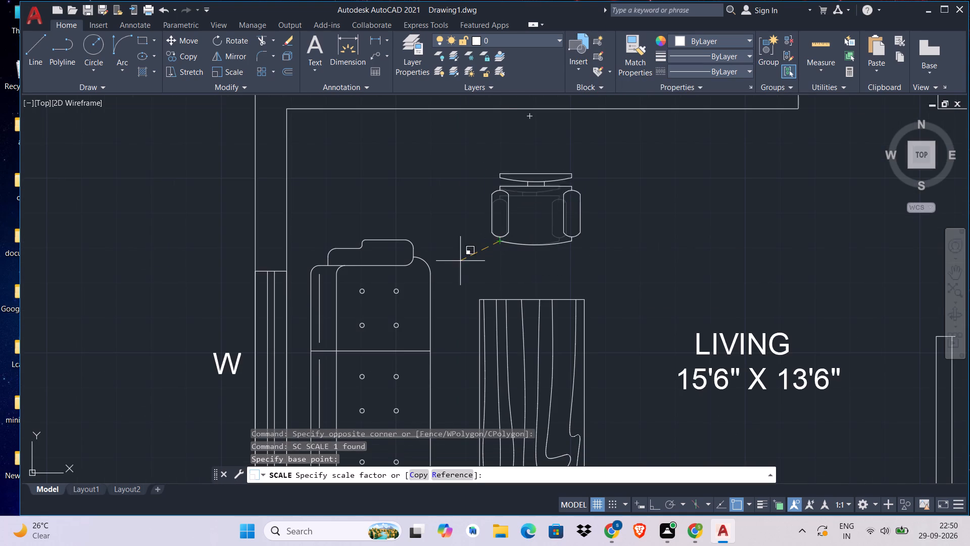
click(453, 264)
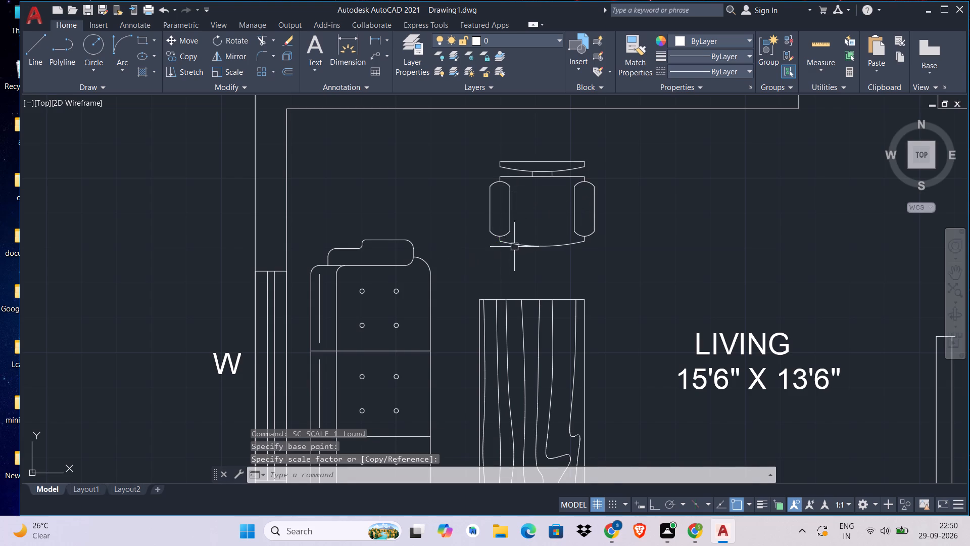
Move the enlarged desk chair slightly southwest, so it sits centred above the wood-grain table.
middle_drag(514, 247, 540, 246)
click(565, 225)
click(512, 247)
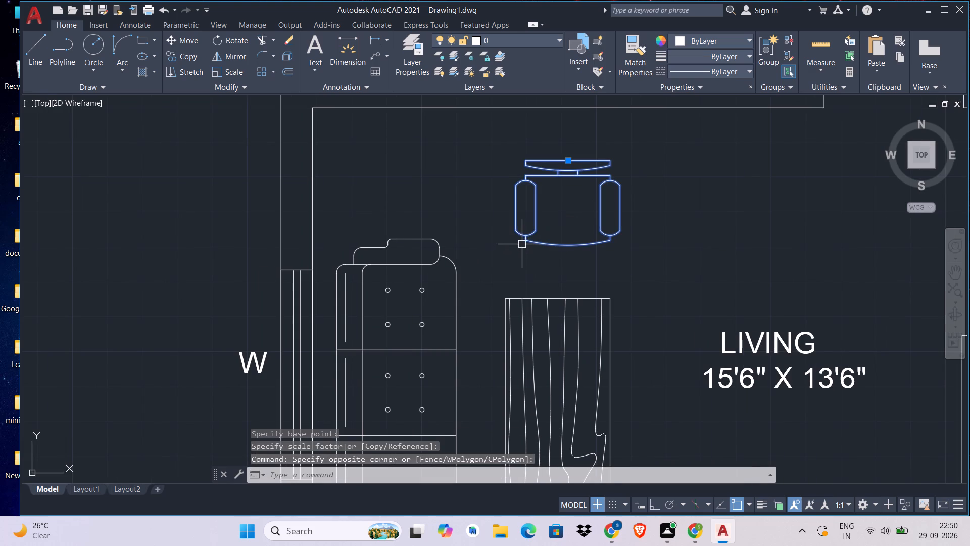
key(c)
key(Escape)
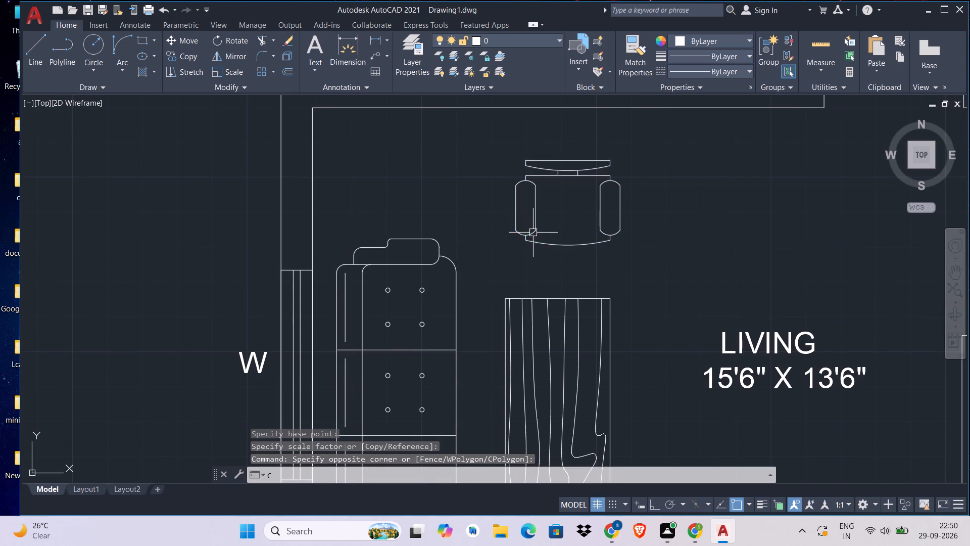
click(535, 233)
key(m)
key(space)
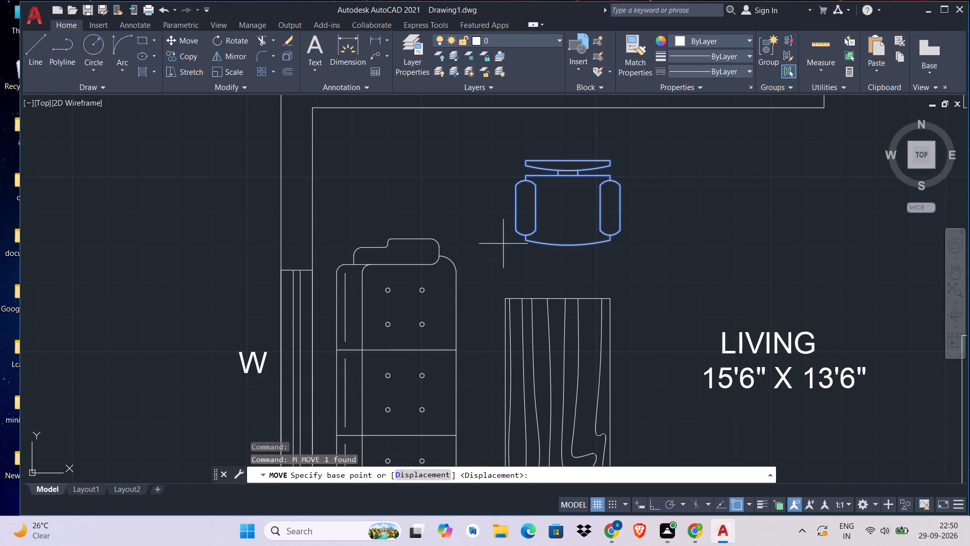
click(526, 231)
click(511, 241)
key(Escape)
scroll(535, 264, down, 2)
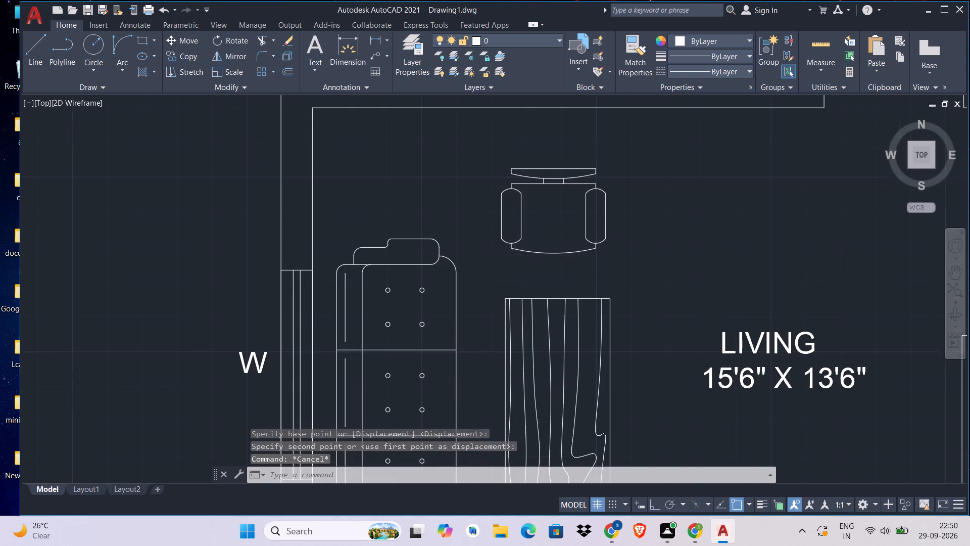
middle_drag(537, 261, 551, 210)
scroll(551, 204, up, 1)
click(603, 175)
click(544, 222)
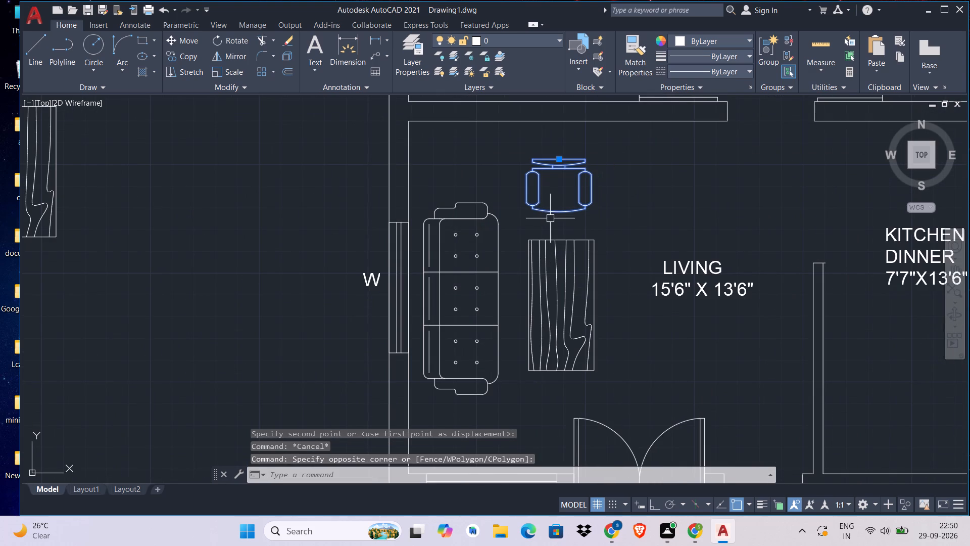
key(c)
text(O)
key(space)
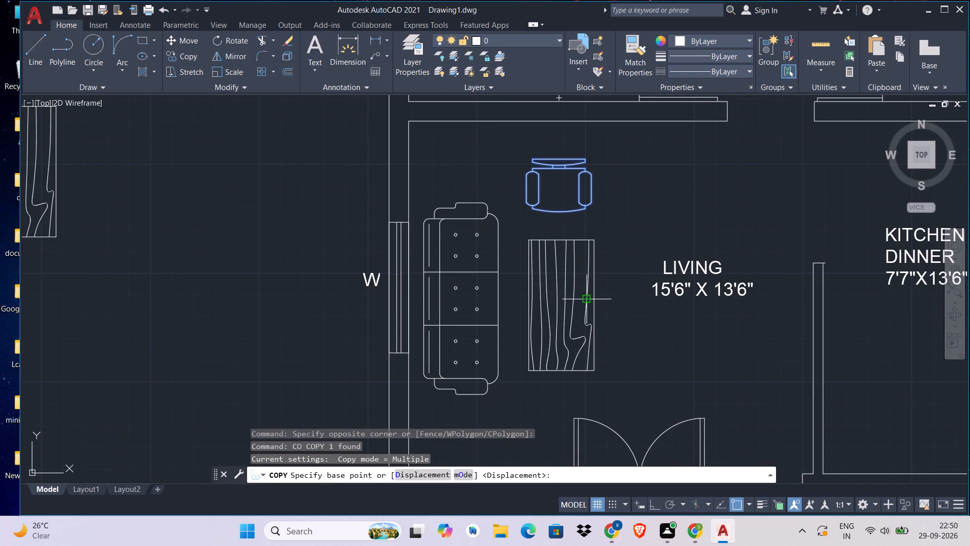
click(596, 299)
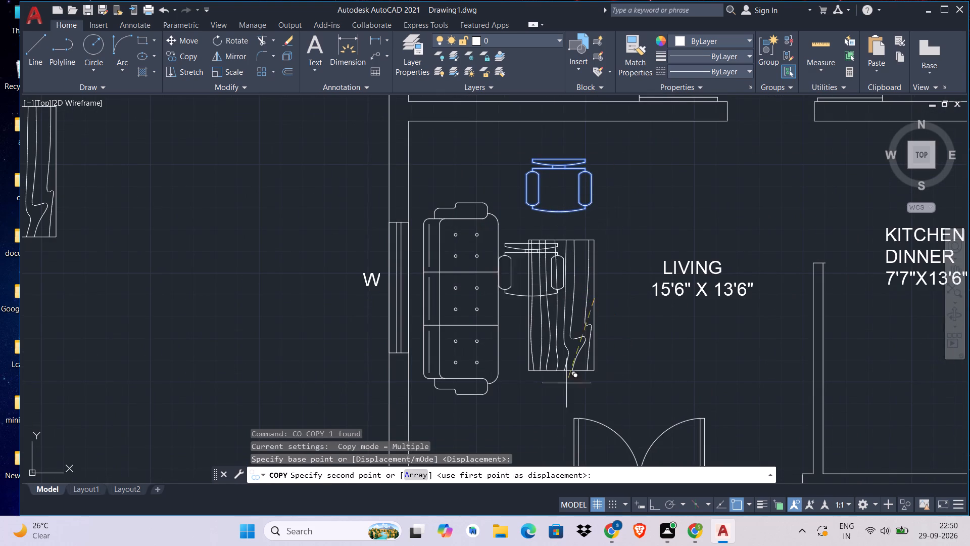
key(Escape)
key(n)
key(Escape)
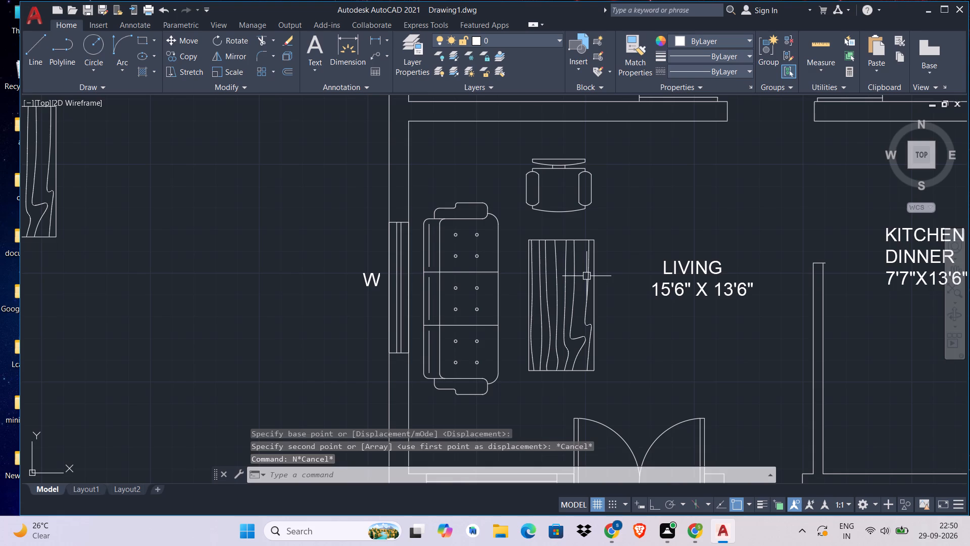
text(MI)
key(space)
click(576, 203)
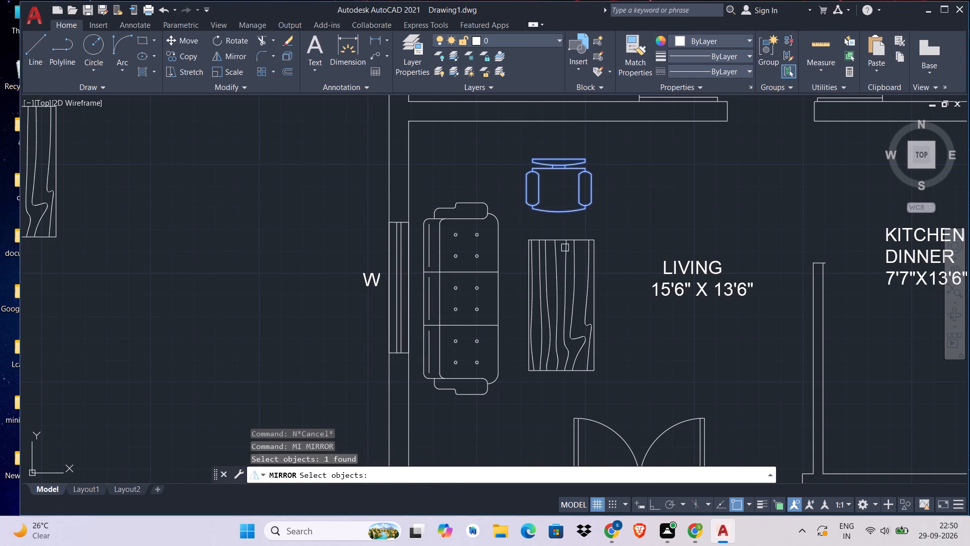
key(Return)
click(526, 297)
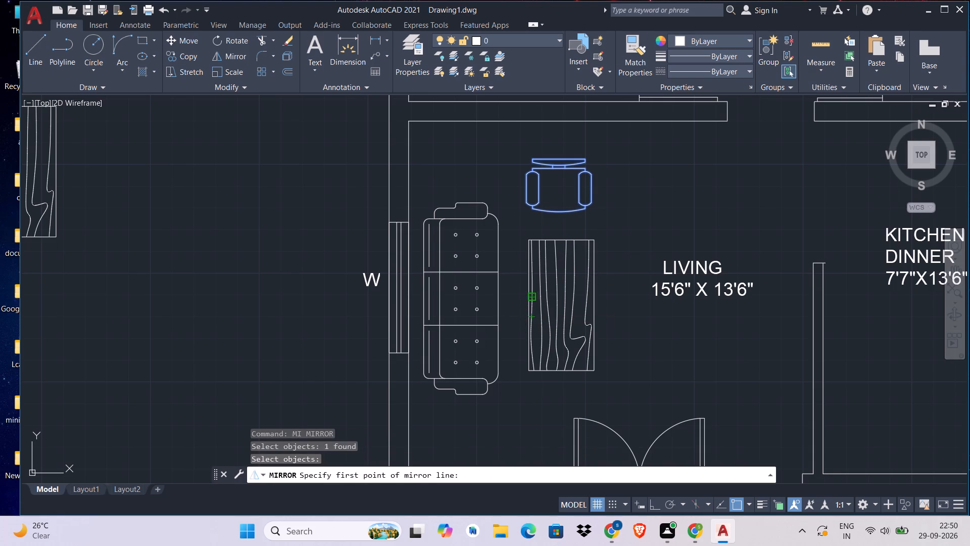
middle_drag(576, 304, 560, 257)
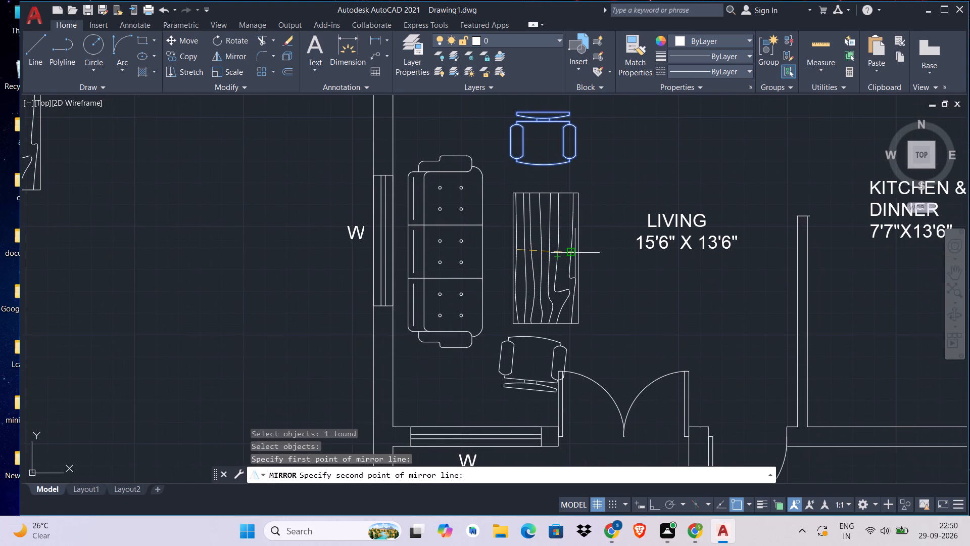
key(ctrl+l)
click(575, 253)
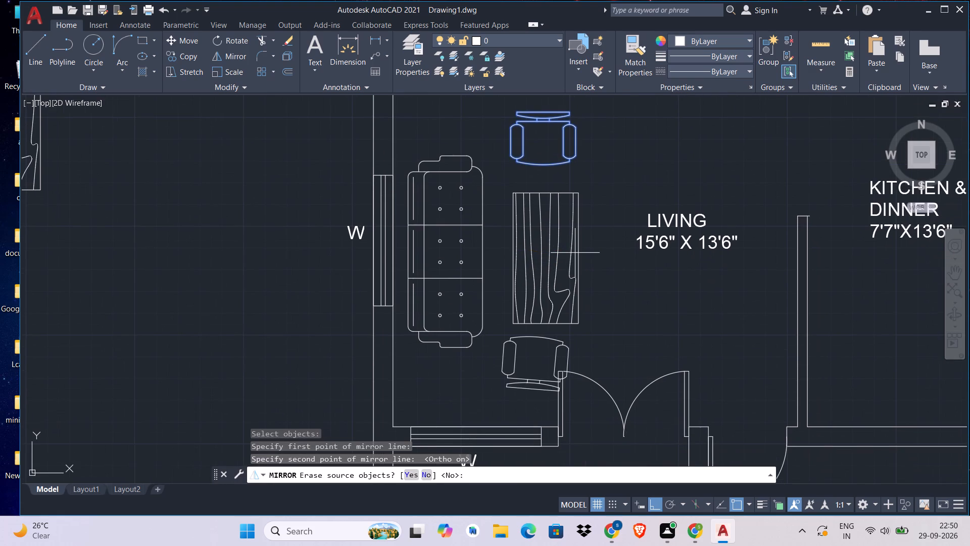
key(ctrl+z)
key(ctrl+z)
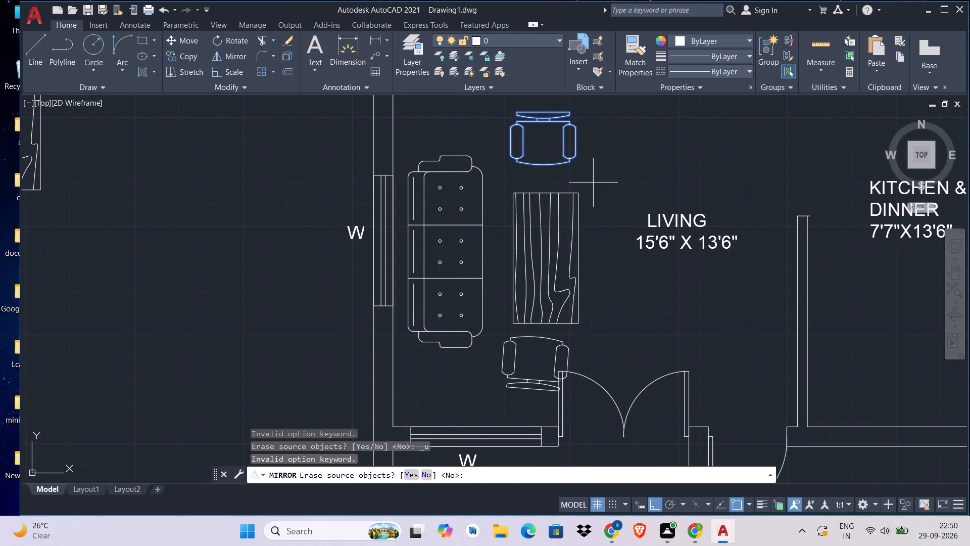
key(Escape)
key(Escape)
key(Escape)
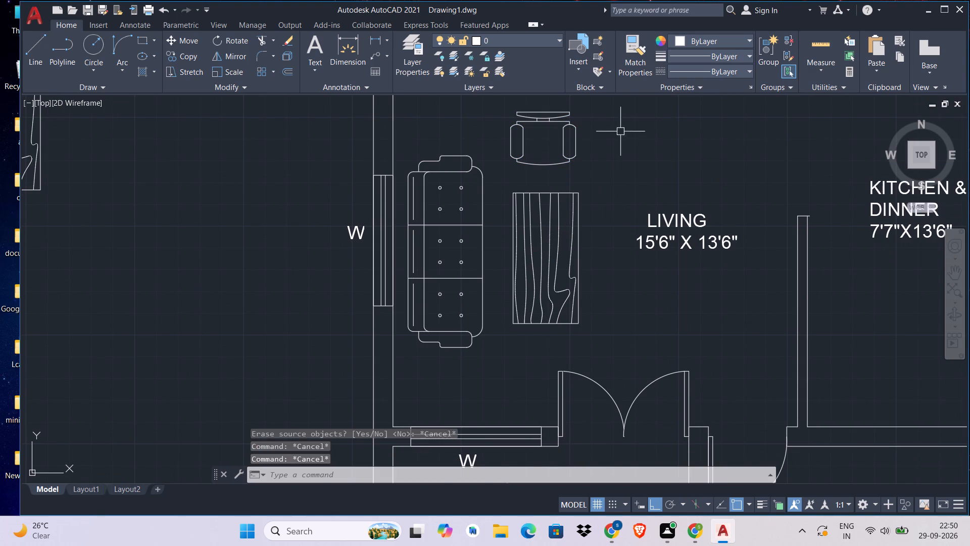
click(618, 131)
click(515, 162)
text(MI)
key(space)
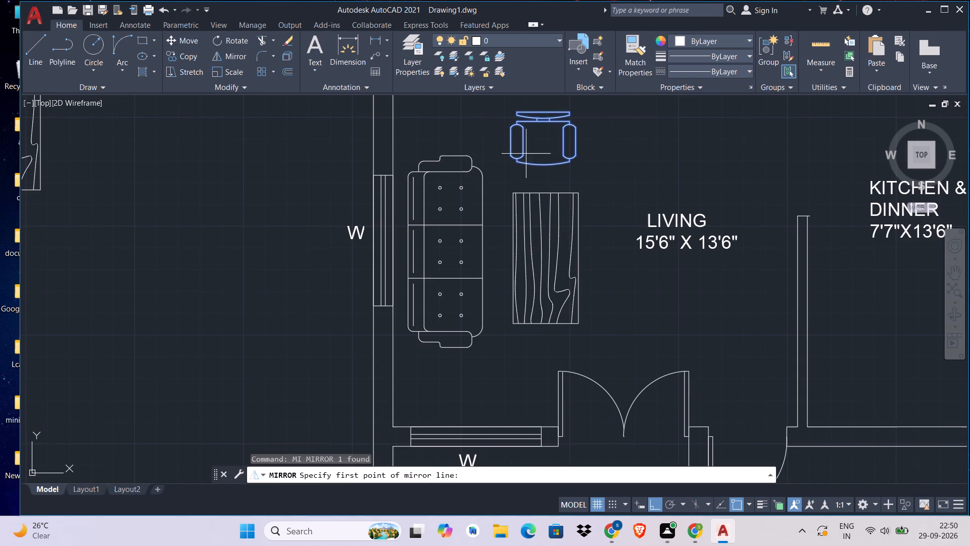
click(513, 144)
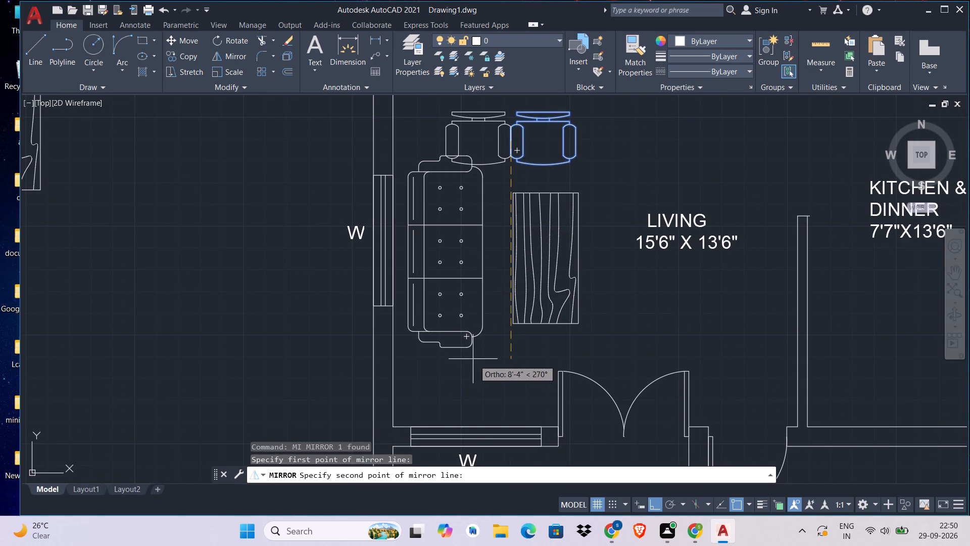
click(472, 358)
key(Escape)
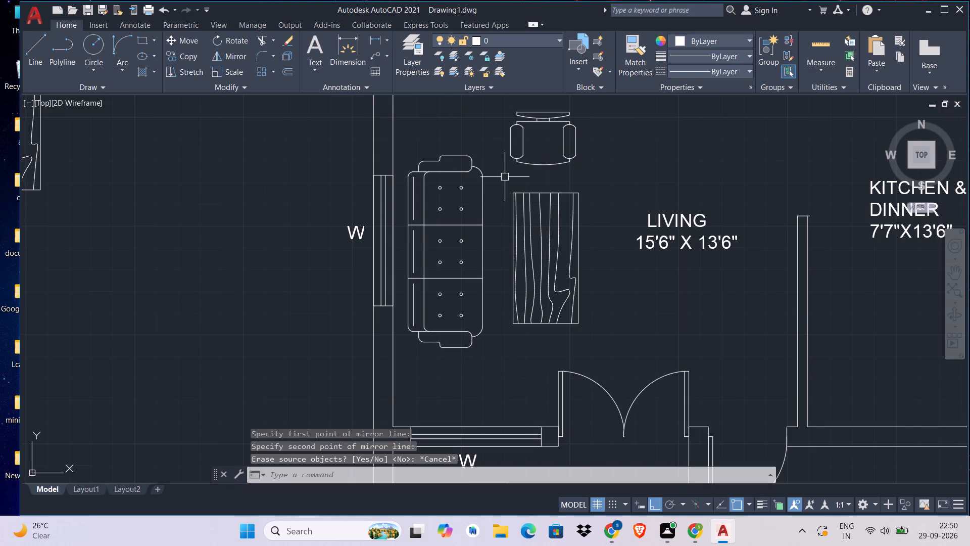
Mirror the desk chair across the wood-grain table's middle to its south side, keeping the original chair.
key(m)
key(i)
key(space)
click(580, 126)
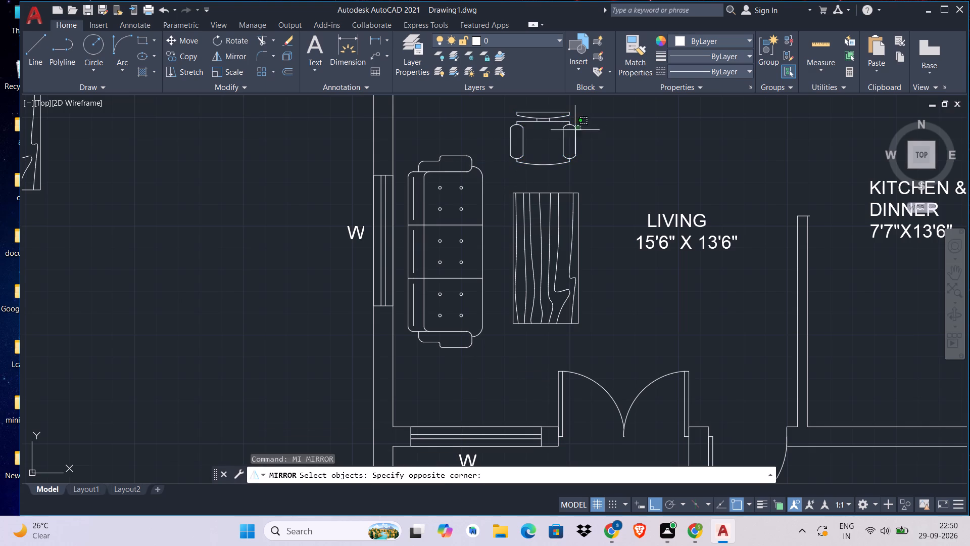
click(561, 140)
key(Return)
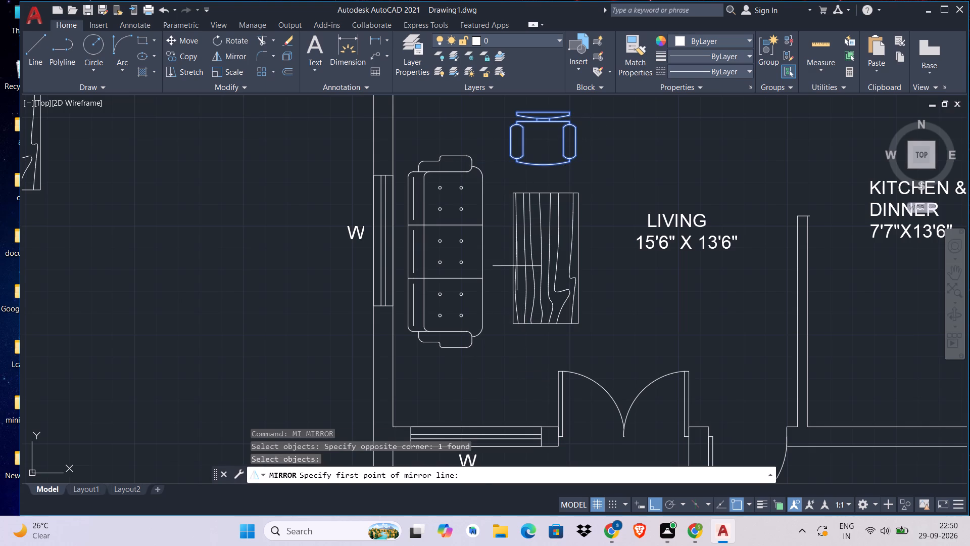
click(514, 256)
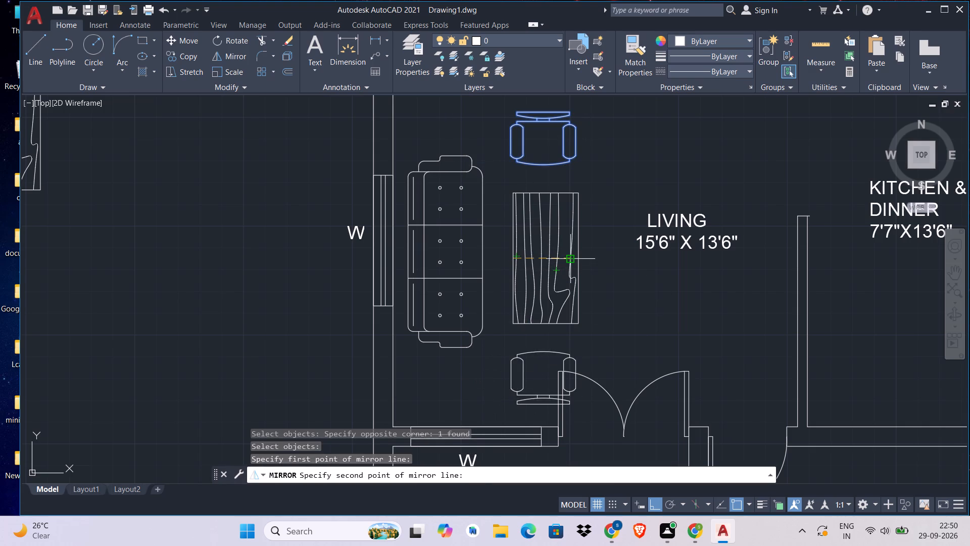
click(568, 259)
scroll(577, 315, down, 1)
middle_drag(577, 315, 556, 284)
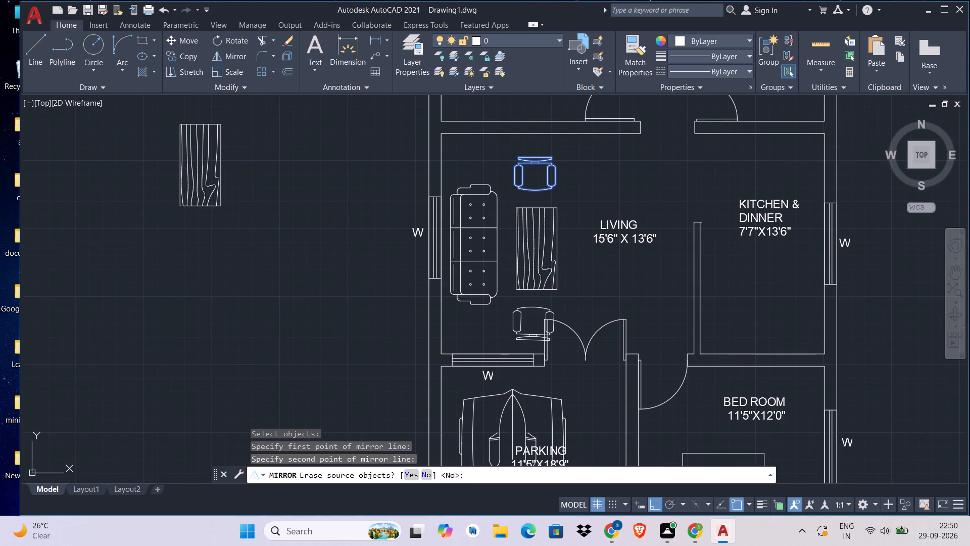
key(Return)
key(Return)
key(Return)
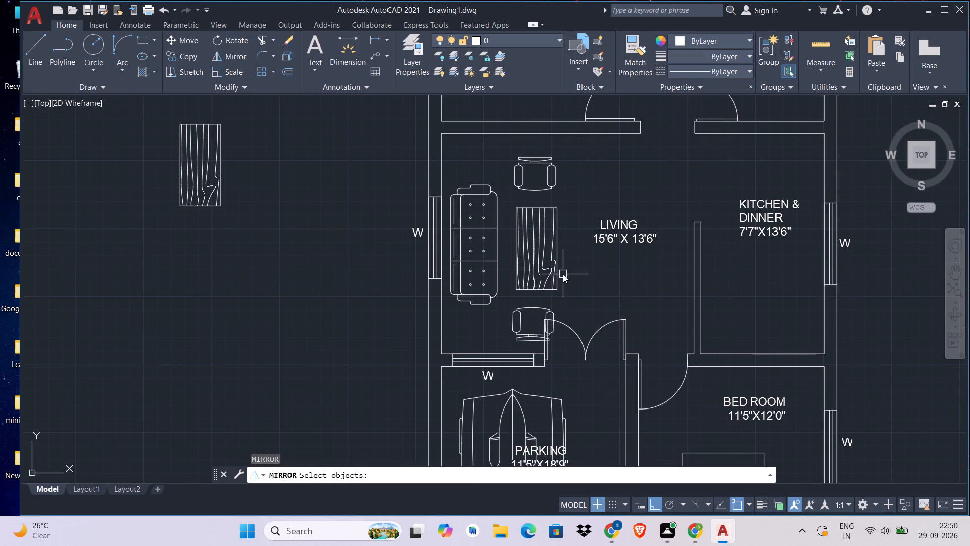
Move the mirrored desk chair slightly north, closer to the south end of the wood-grain table.
scroll(505, 326, up, 2)
click(519, 326)
click(514, 333)
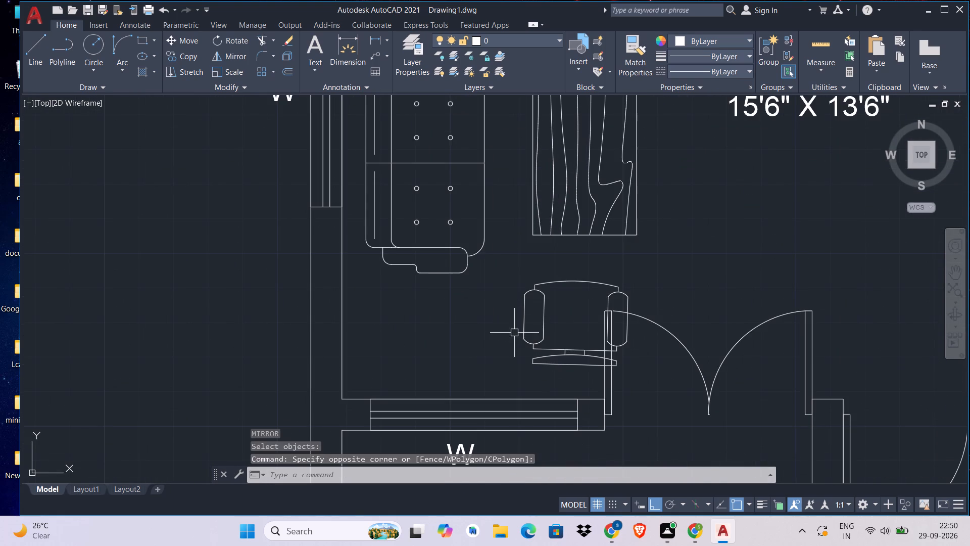
click(574, 315)
click(487, 349)
key(m)
key(space)
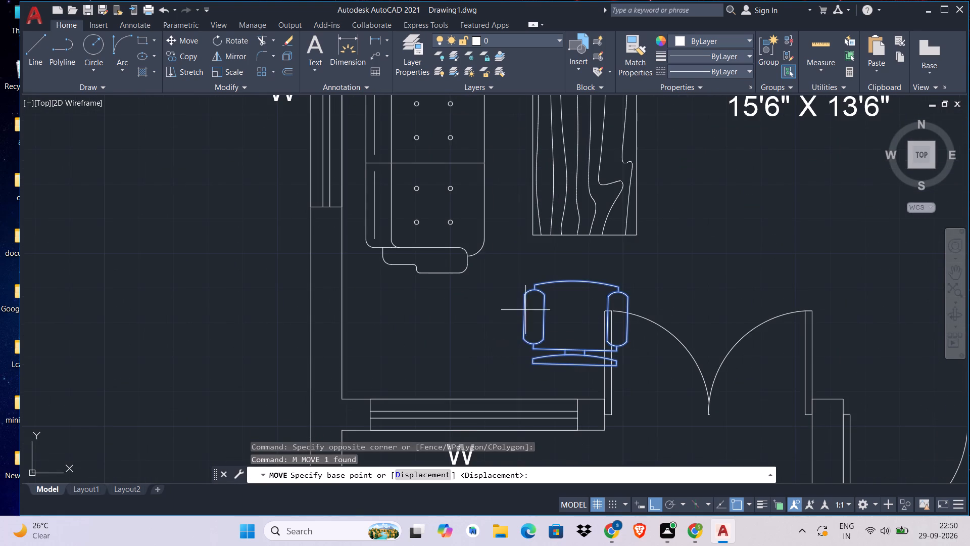
click(573, 287)
click(576, 266)
middle_drag(584, 262, 577, 339)
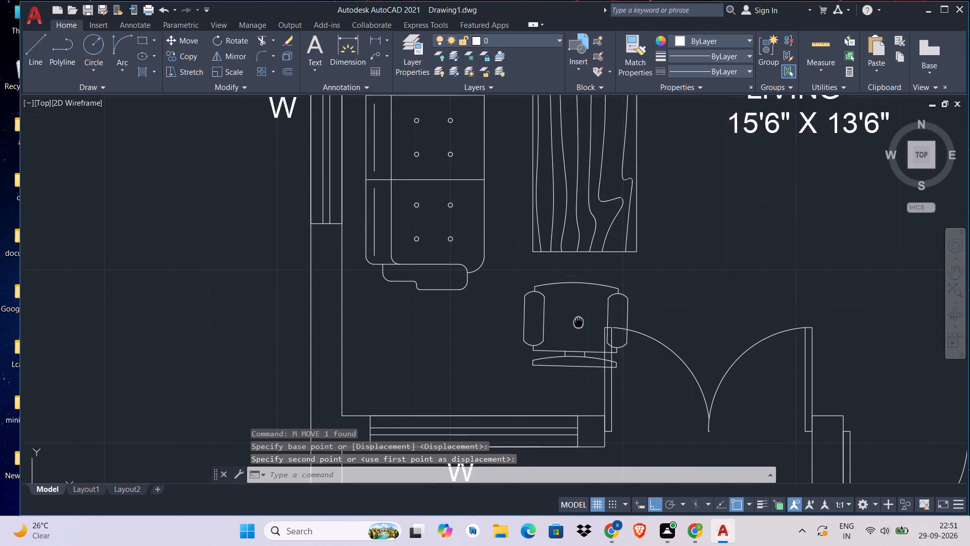
middle_drag(577, 339, 558, 472)
scroll(559, 472, down, 1)
key(Escape)
Move the wood-grain table in the LIVING room slightly north, so it sits more evenly between the two desk chairs.
scroll(548, 256, down, 3)
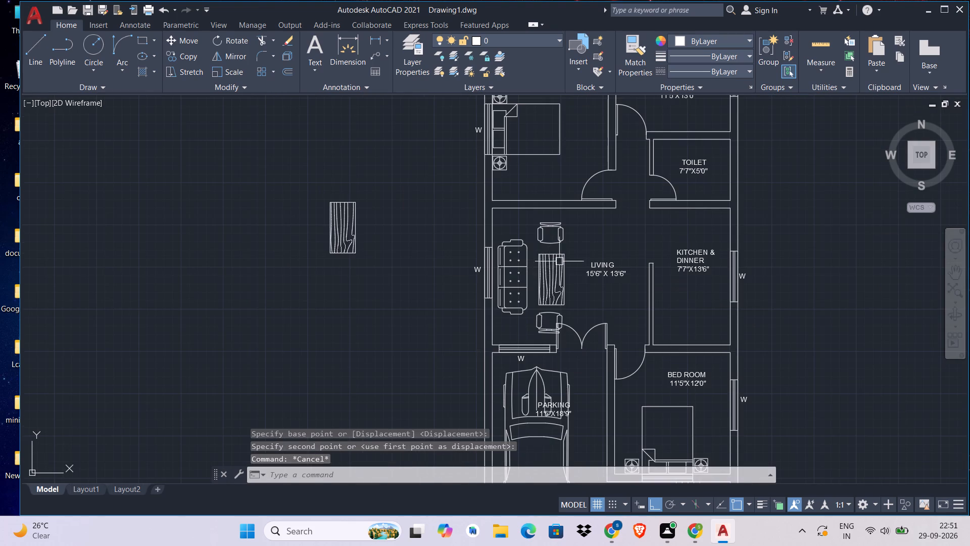
scroll(556, 263, up, 3)
click(484, 235)
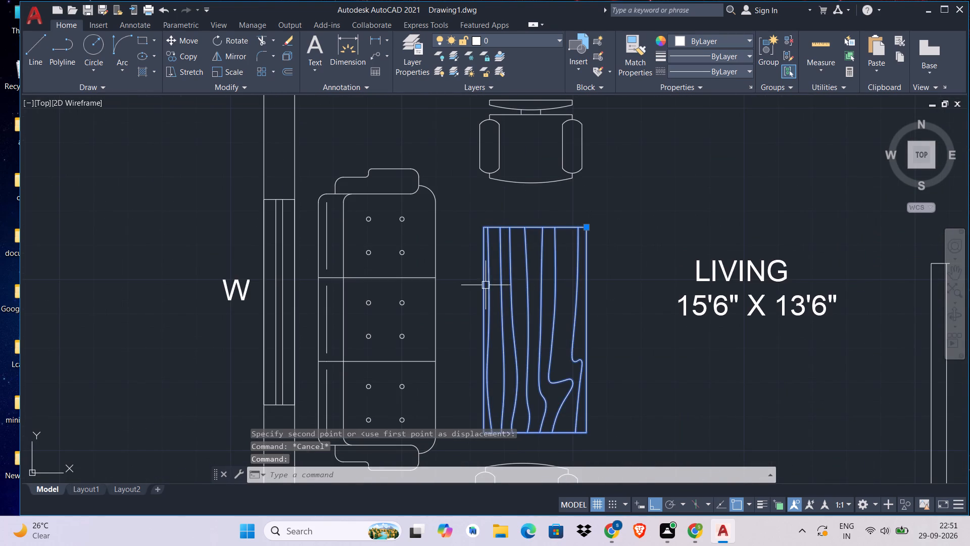
key(m)
key(space)
click(529, 236)
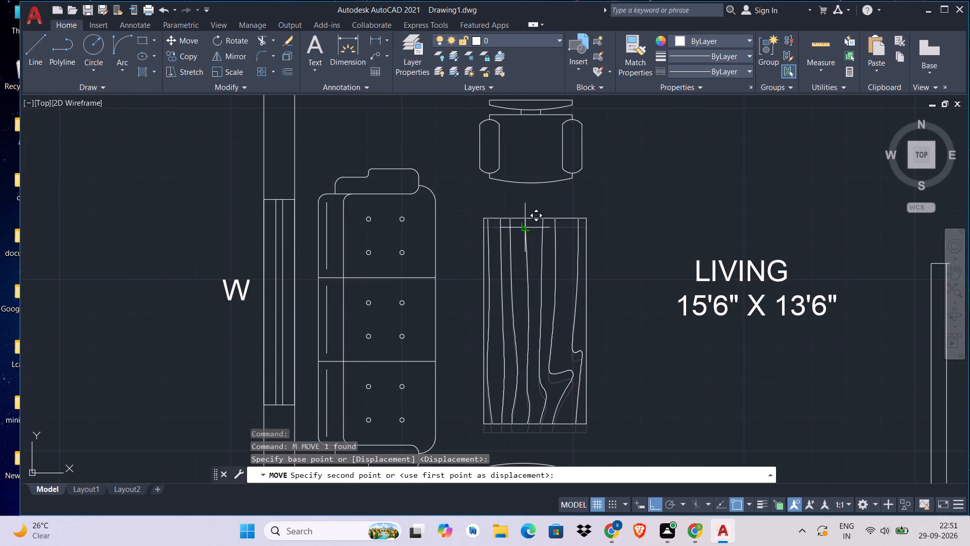
click(529, 228)
scroll(548, 262, down, 1)
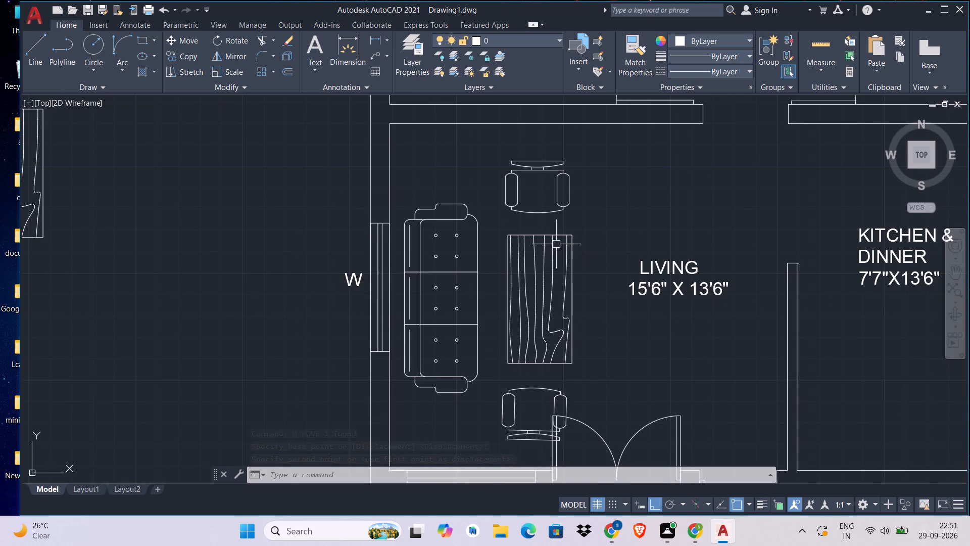
key(Escape)
Erase the spare wood-grain table lying outside the plan to the west.
scroll(557, 173, down, 3)
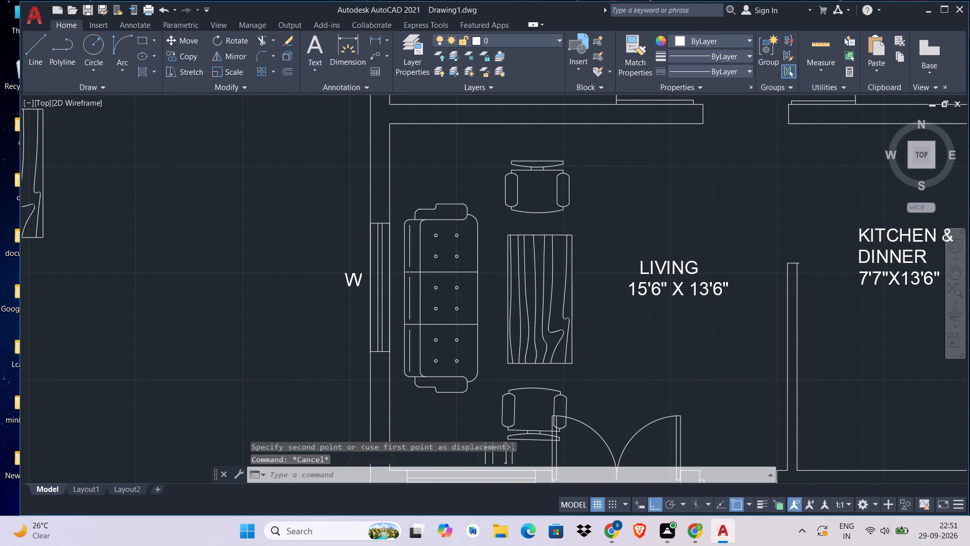
click(469, 122)
click(192, 343)
key(BackSpace)
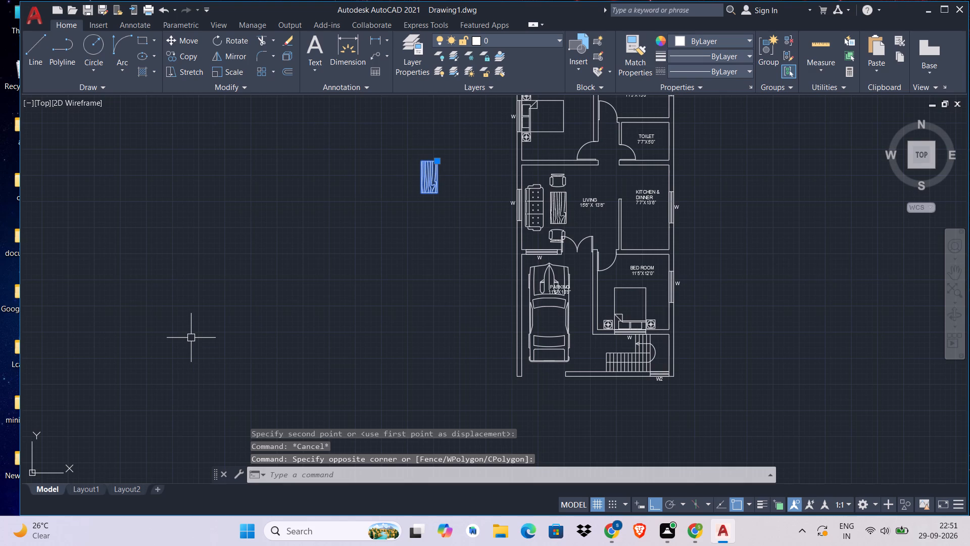
key(Delete)
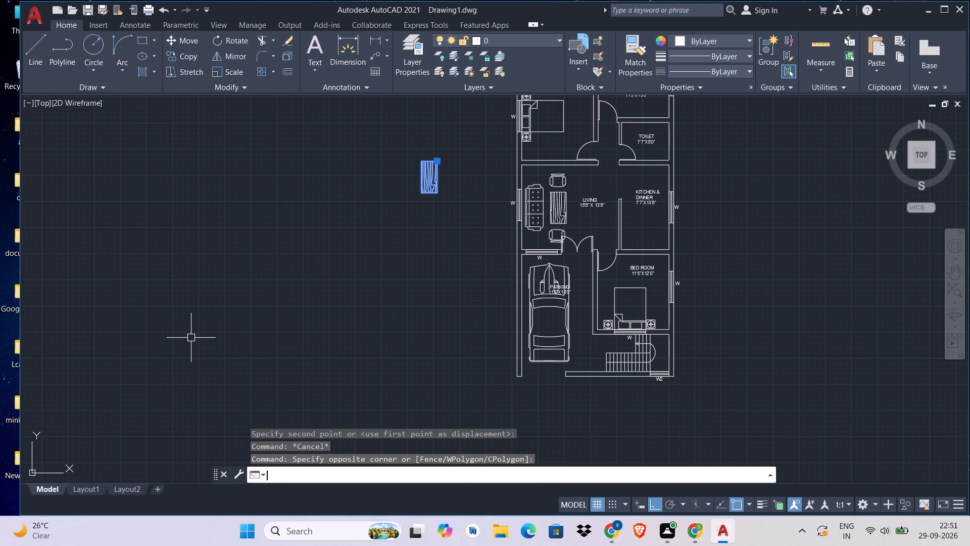
key(Delete)
key(Escape)
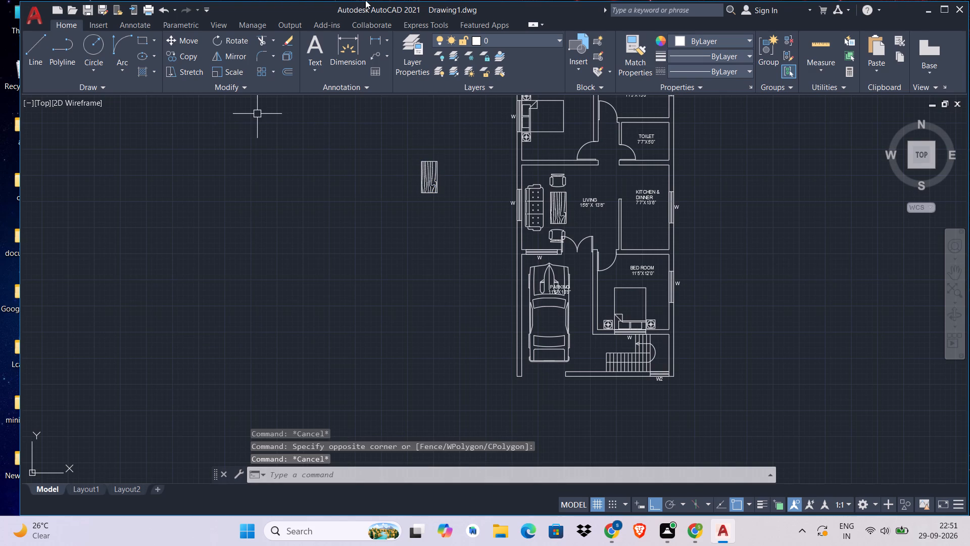
click(469, 147)
click(311, 251)
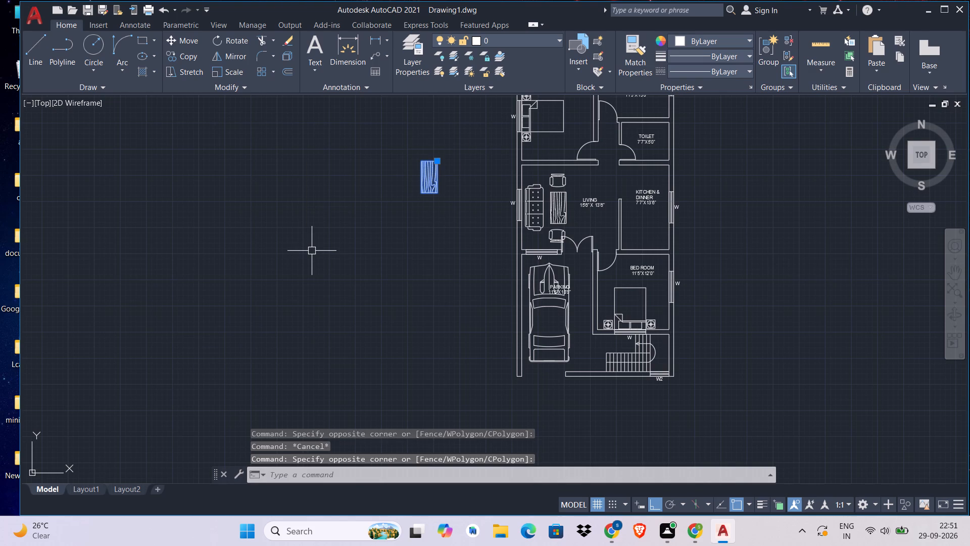
key(Delete)
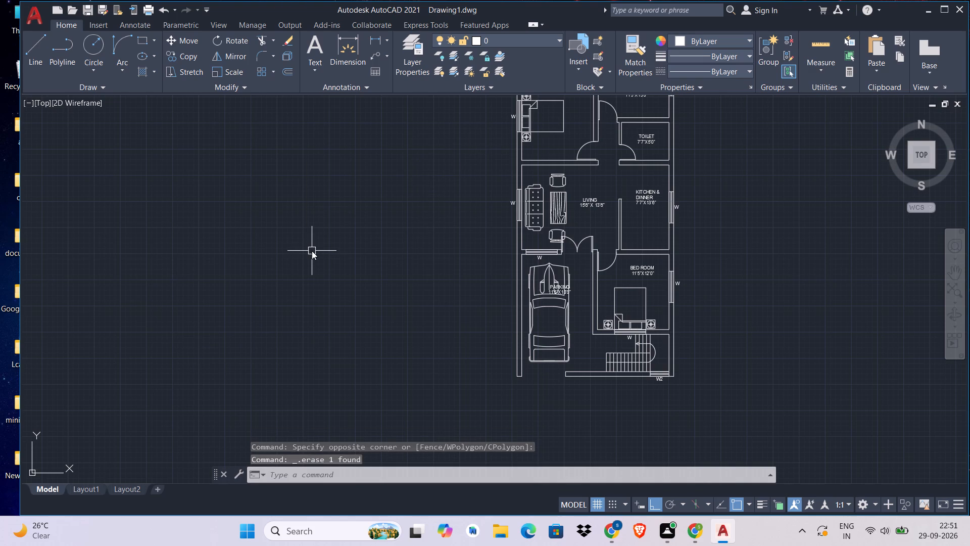
With Ortho off, copy the W tag from the south bedroom's stair-side window to the west end of the staircase's lower flight.
scroll(701, 397, up, 3)
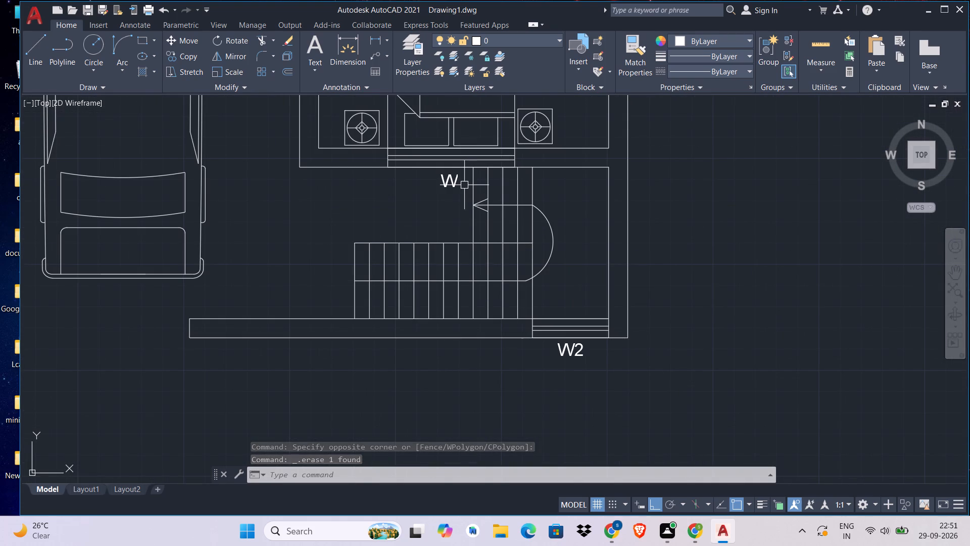
click(464, 185)
click(371, 204)
text(CO)
key(space)
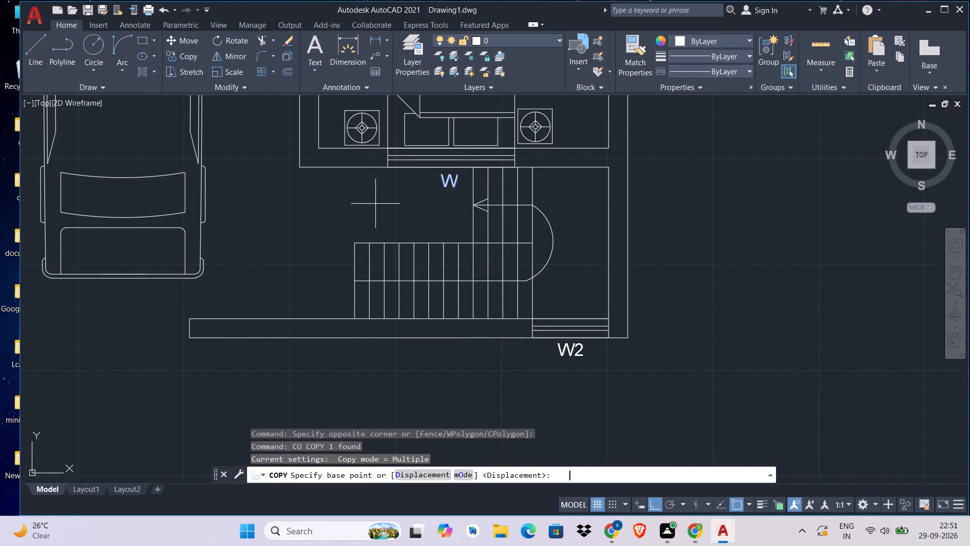
click(443, 187)
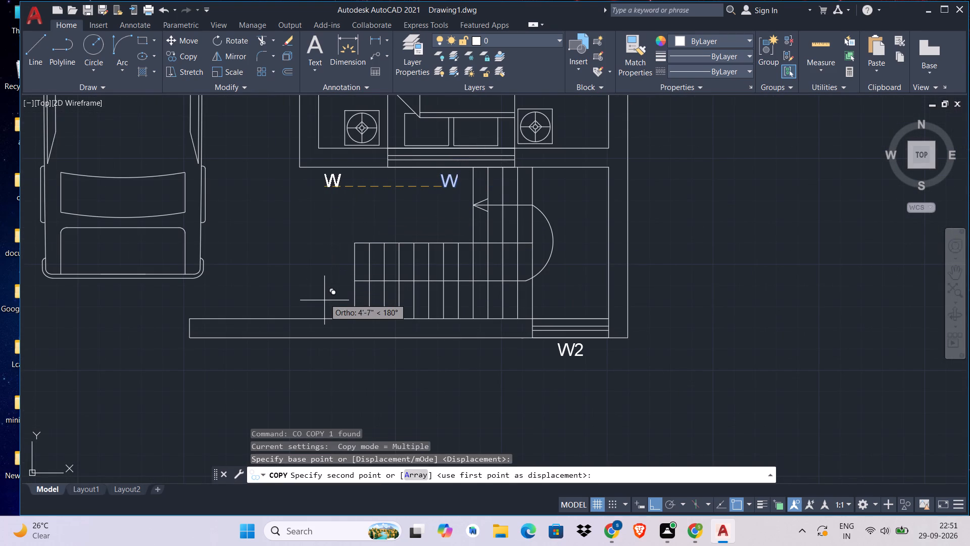
key(ctrl+l)
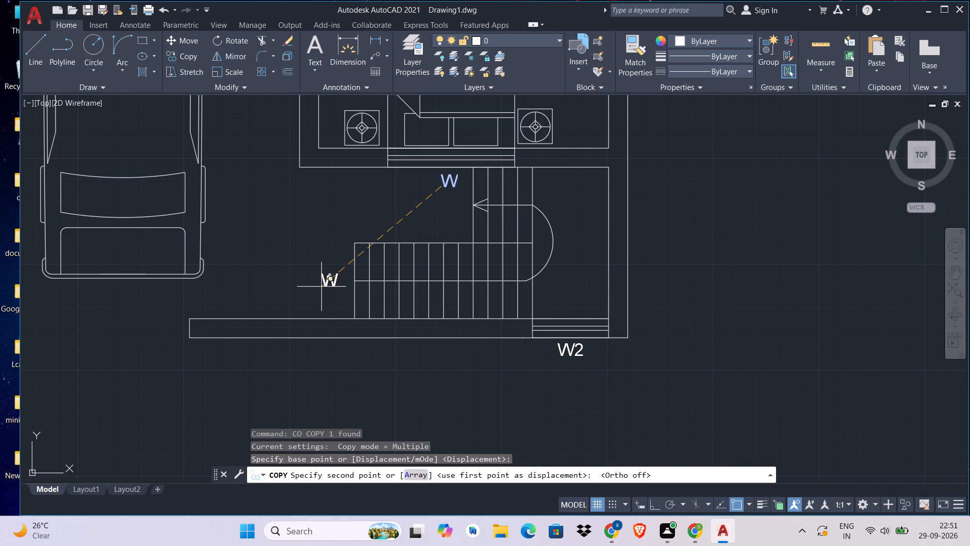
scroll(317, 294, up, 1)
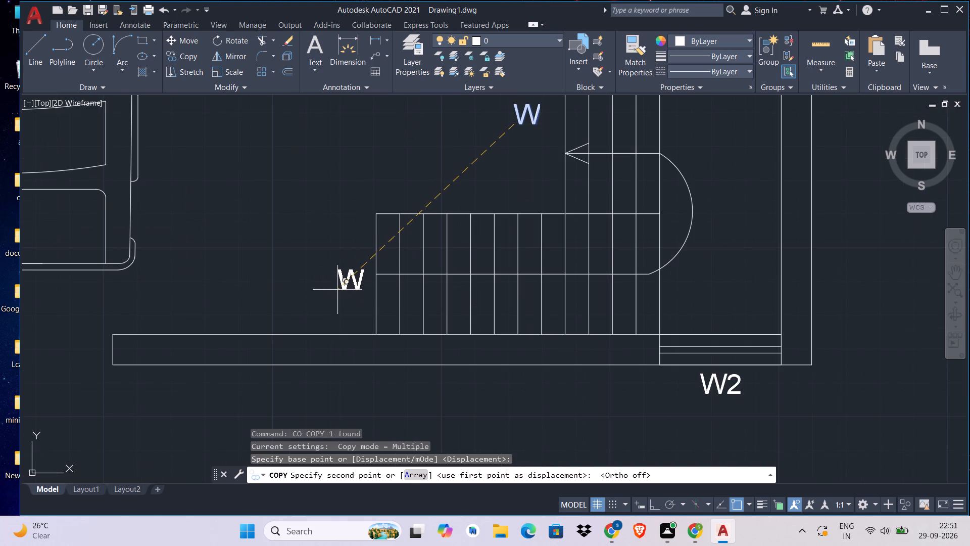
click(340, 283)
key(Escape)
key(Escape)
key(Escape)
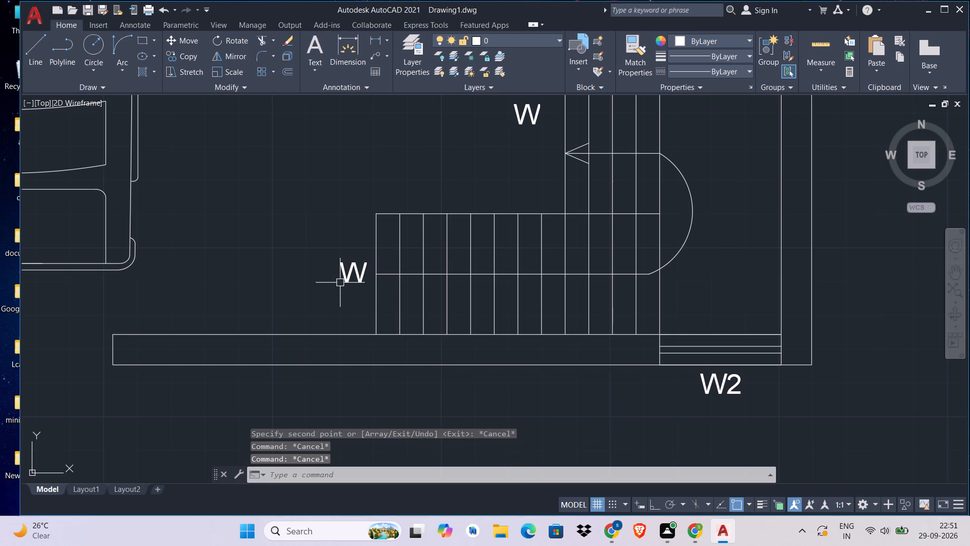
Change the copied tag at the foot of the stairs to read UP.
double_click(340, 284)
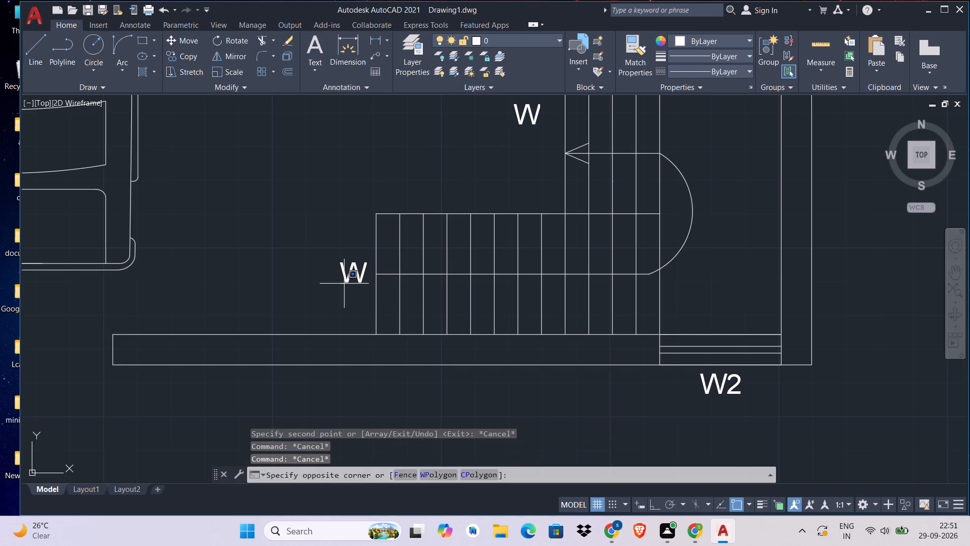
click(347, 284)
key(Escape)
double_click(346, 277)
drag(374, 282, 320, 281)
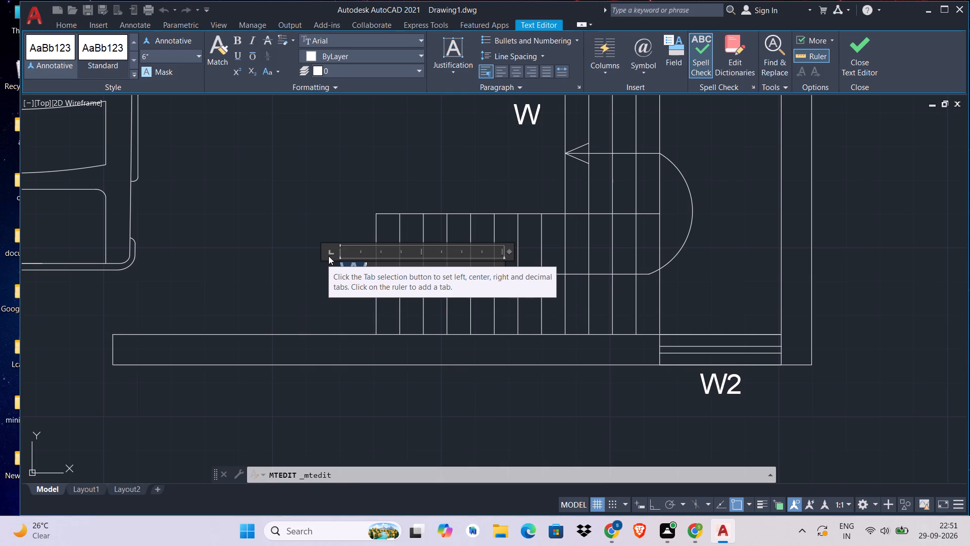
key(BackSpace)
text(UP)
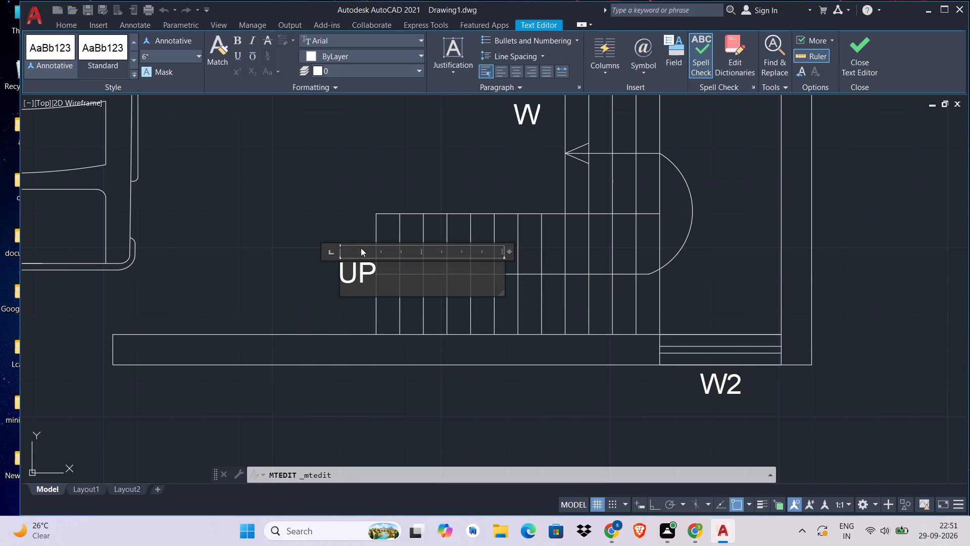
click(860, 54)
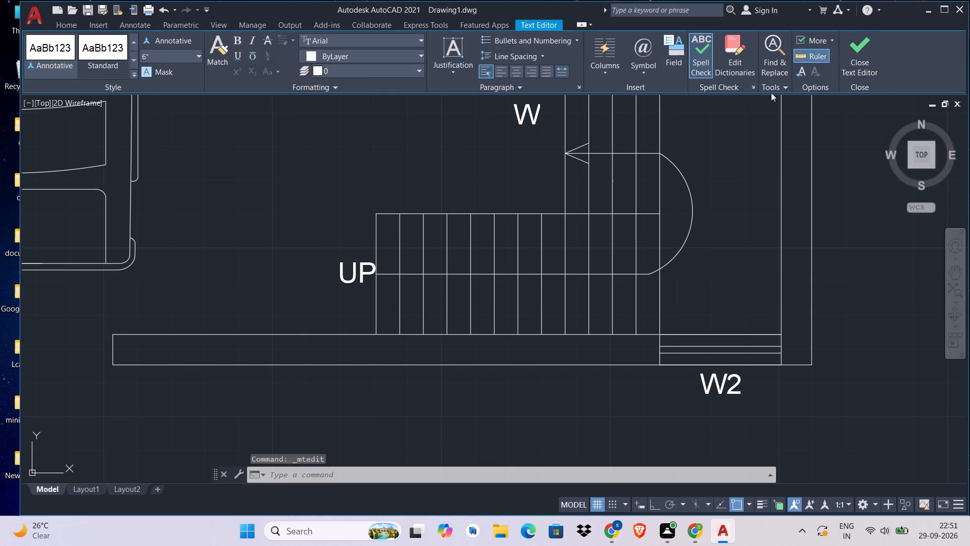
Copy the W tag beside the stairs to just south of the double entrance door between PARKING and LIVING.
scroll(488, 286, down, 1)
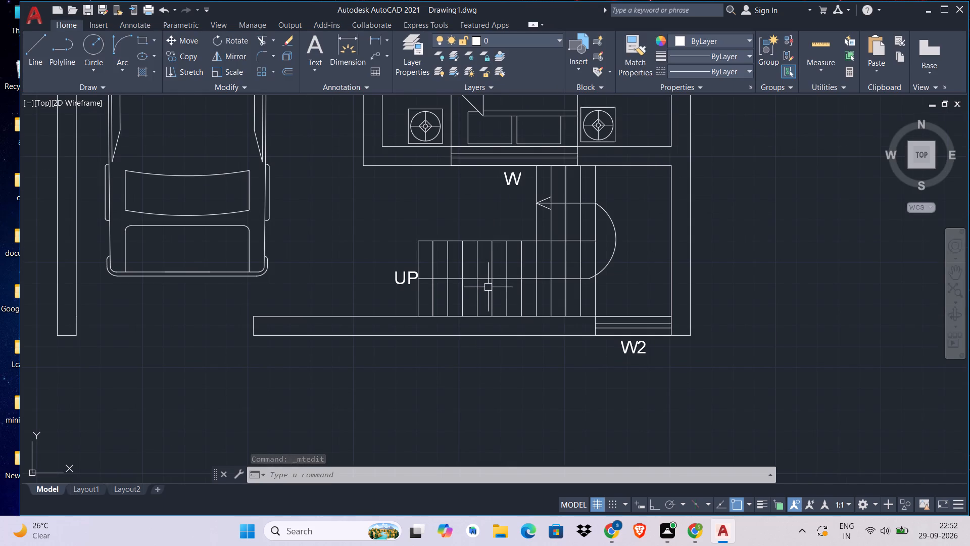
middle_drag(493, 213, 508, 457)
middle_drag(411, 270, 430, 311)
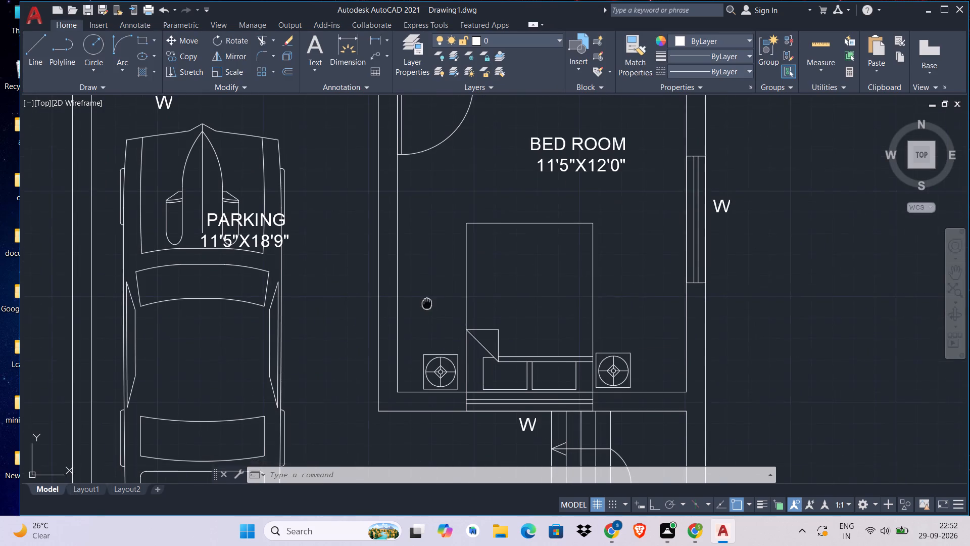
middle_drag(430, 311, 485, 450)
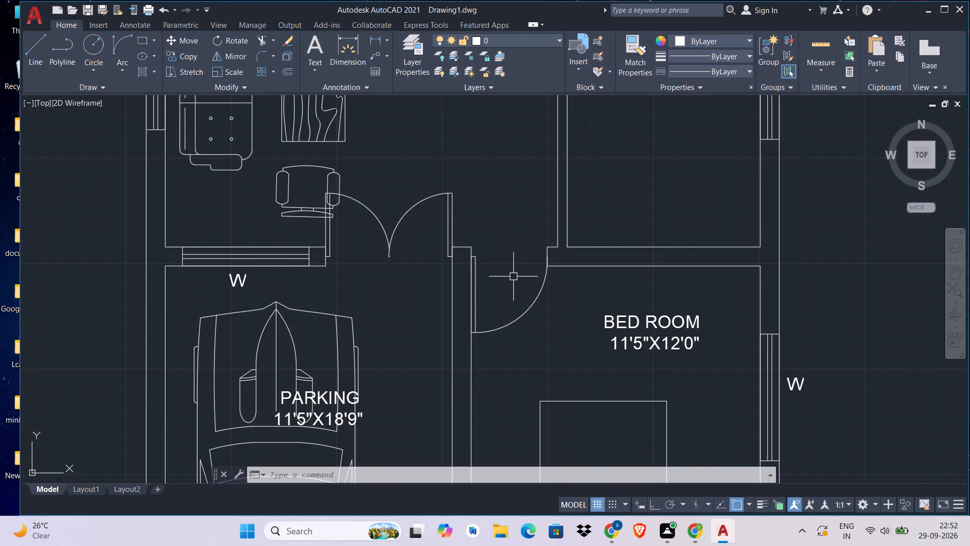
scroll(515, 284, down, 1)
middle_drag(523, 279, 580, 225)
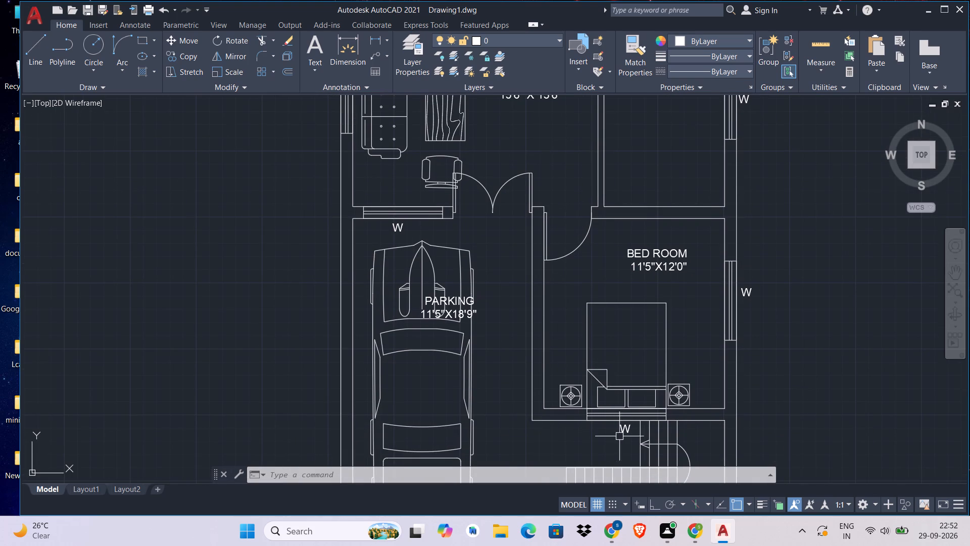
click(621, 432)
key(c)
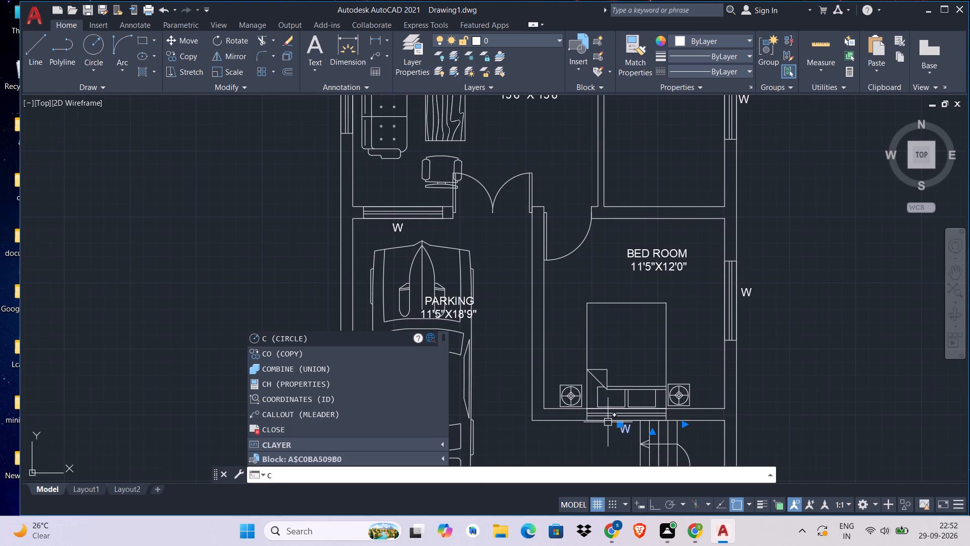
text(O)
key(space)
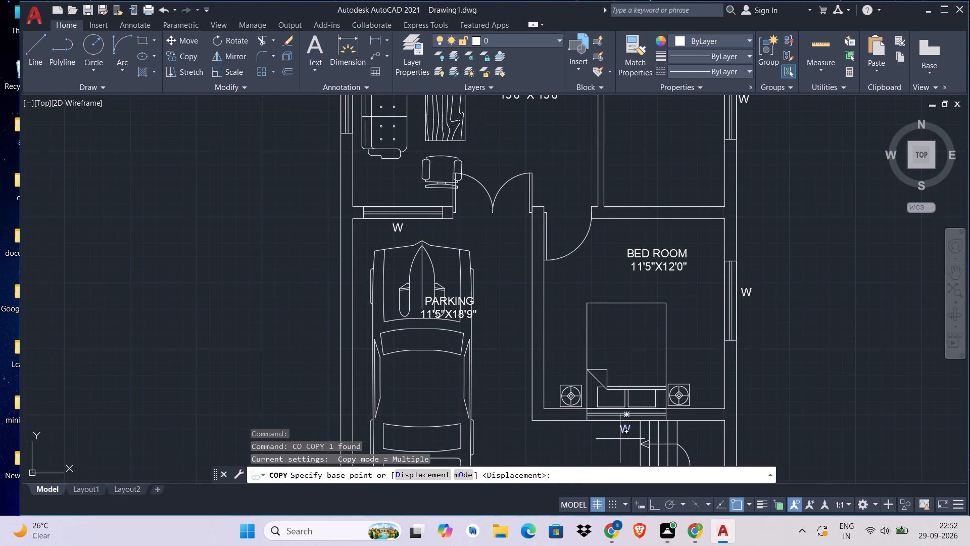
click(625, 439)
scroll(479, 236, up, 1)
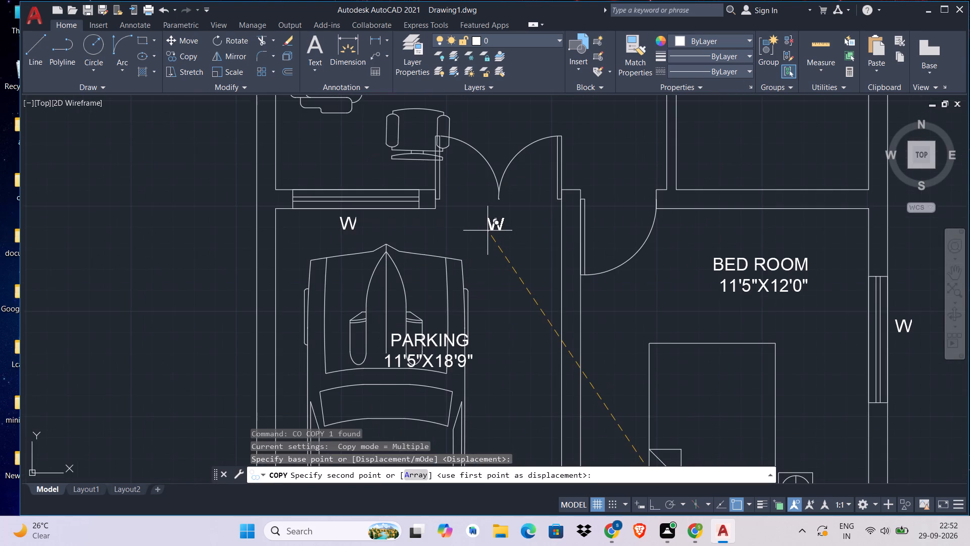
click(488, 231)
key(Escape)
Change the copied tag below the double entrance door to read MD.
scroll(491, 226, up, 2)
double_click(491, 226)
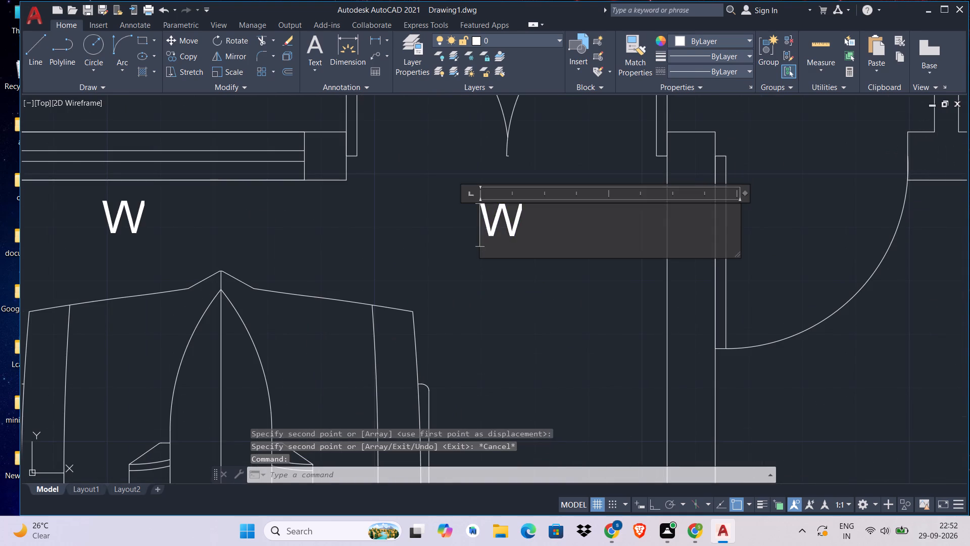
drag(532, 235, 471, 233)
key(BackSpace)
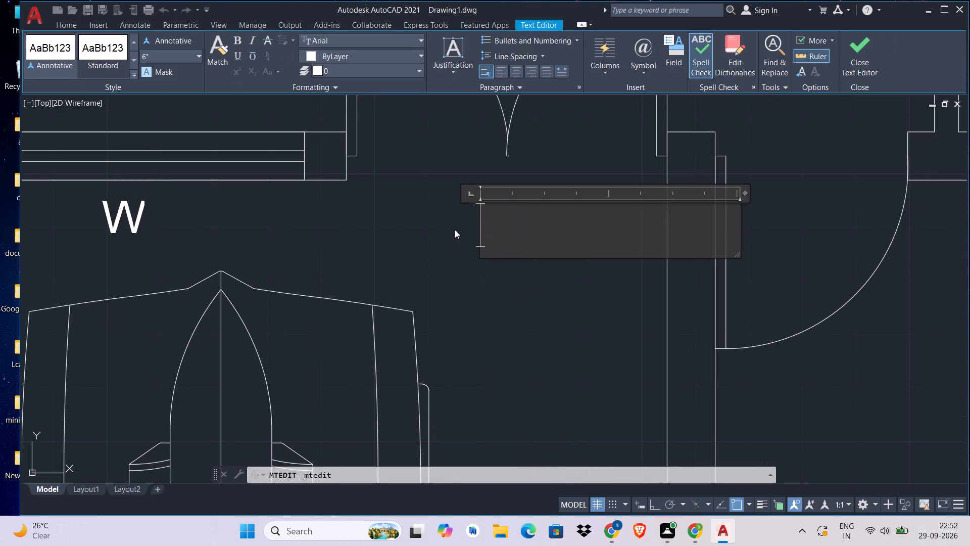
text(MD)
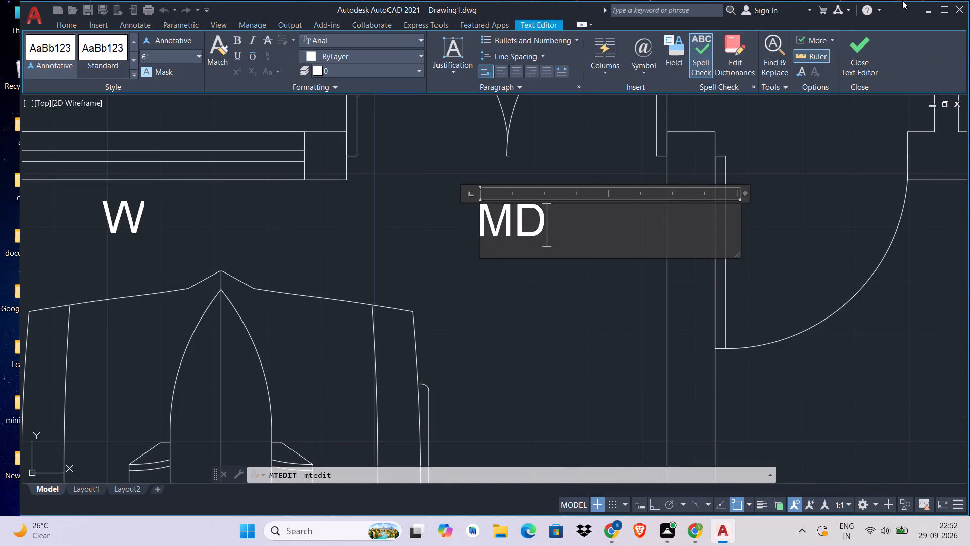
click(855, 63)
middle_drag(658, 231, 659, 356)
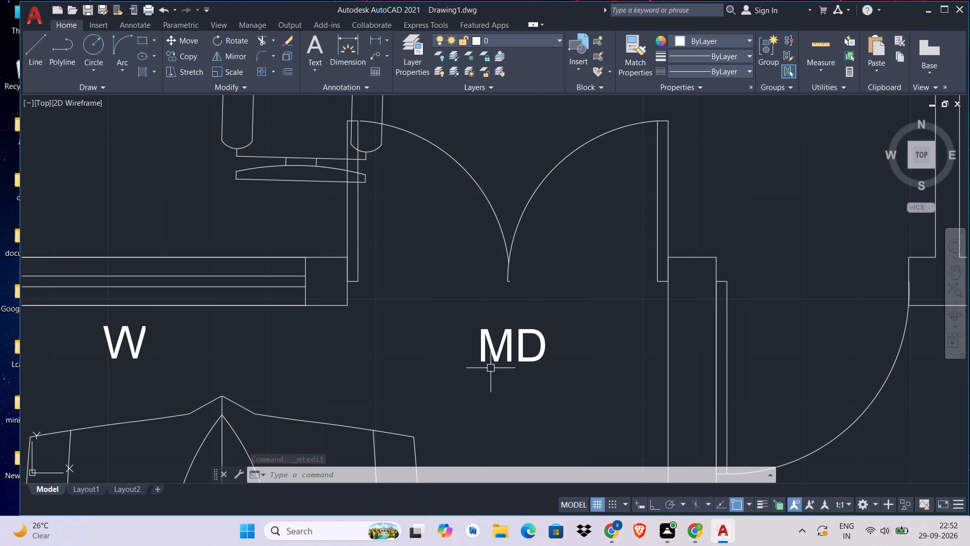
Copy the MD tag to the opening of the south bedroom's door, just east of the double entrance door.
click(487, 355)
key(c)
text(O)
key(space)
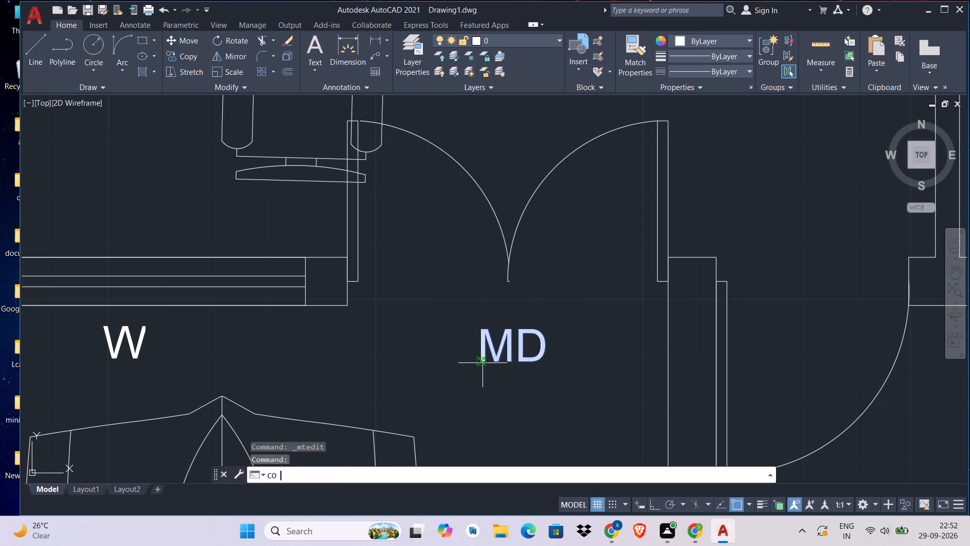
click(482, 363)
middle_drag(776, 317, 664, 339)
click(675, 327)
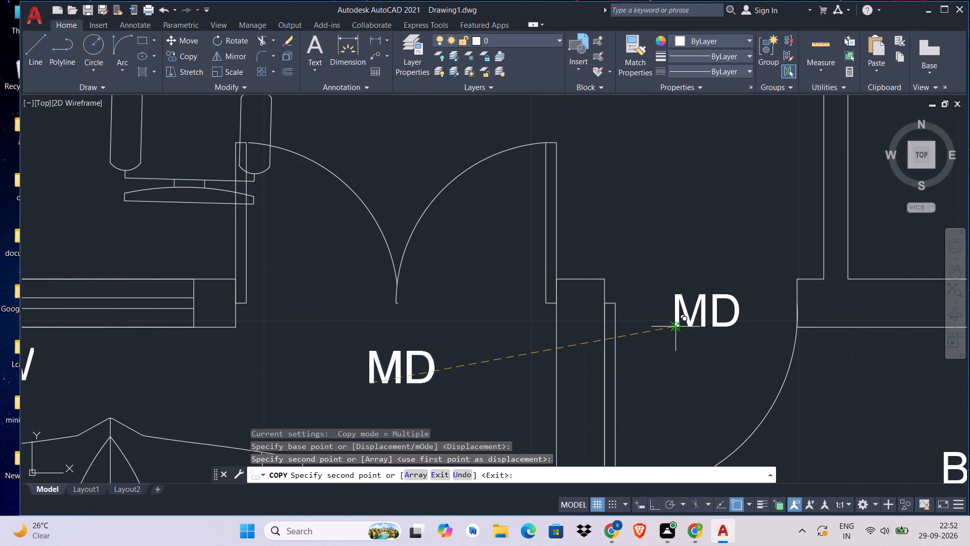
key(Escape)
Change the copied tag at the south bedroom's door to read D1.
double_click(687, 316)
drag(750, 316, 704, 315)
click(706, 305)
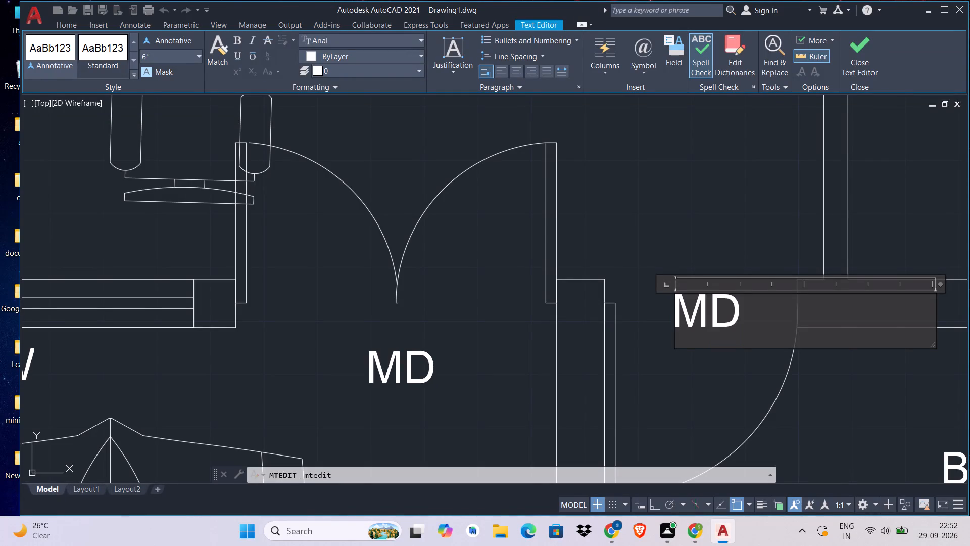
key(BackSpace)
click(710, 291)
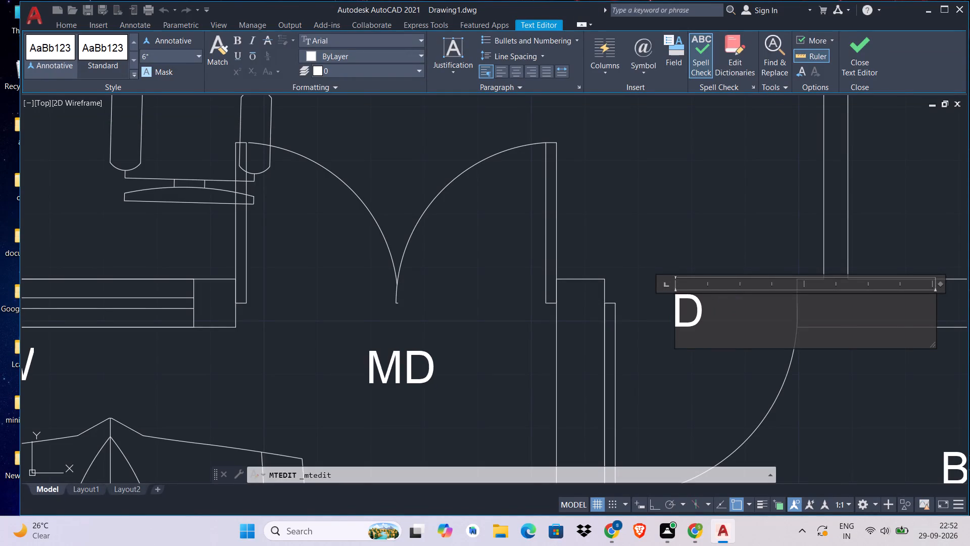
click(708, 313)
key(1)
click(867, 58)
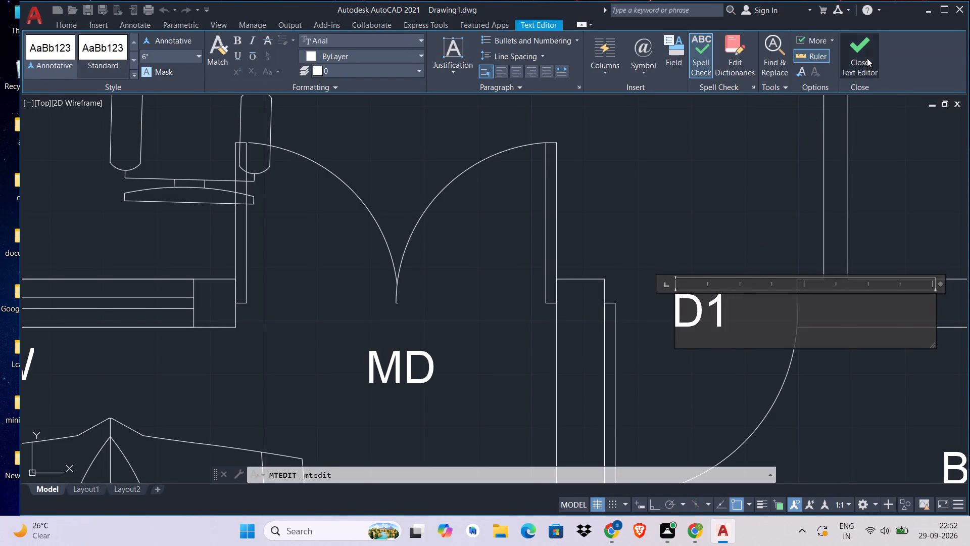
Copy the D1 tag to the doors of the 11'5"X14'5" bedroom, the 11'5"X13'0" bedroom and the 7'7"X5'0" toilet.
scroll(729, 321, down, 1)
middle_drag(734, 321, 684, 368)
scroll(687, 366, down, 4)
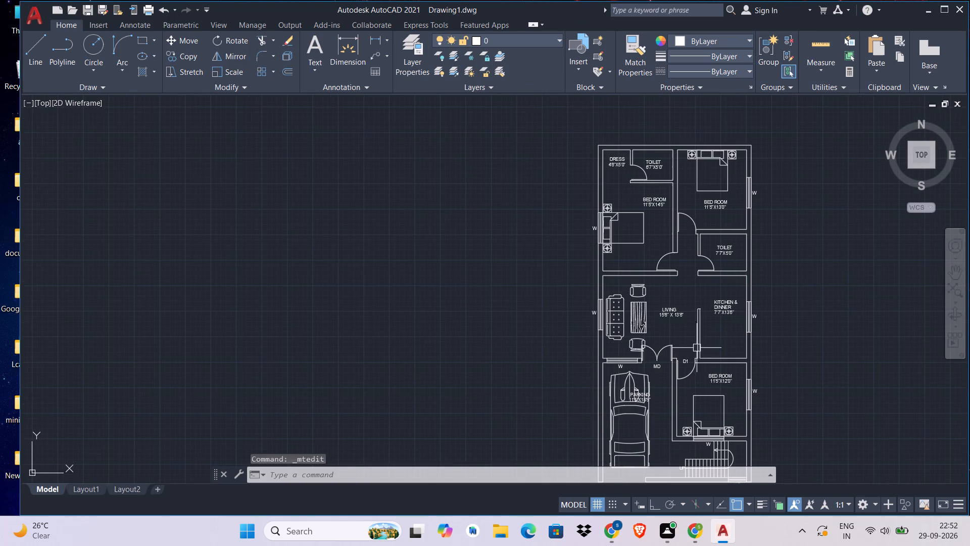
scroll(690, 358, up, 3)
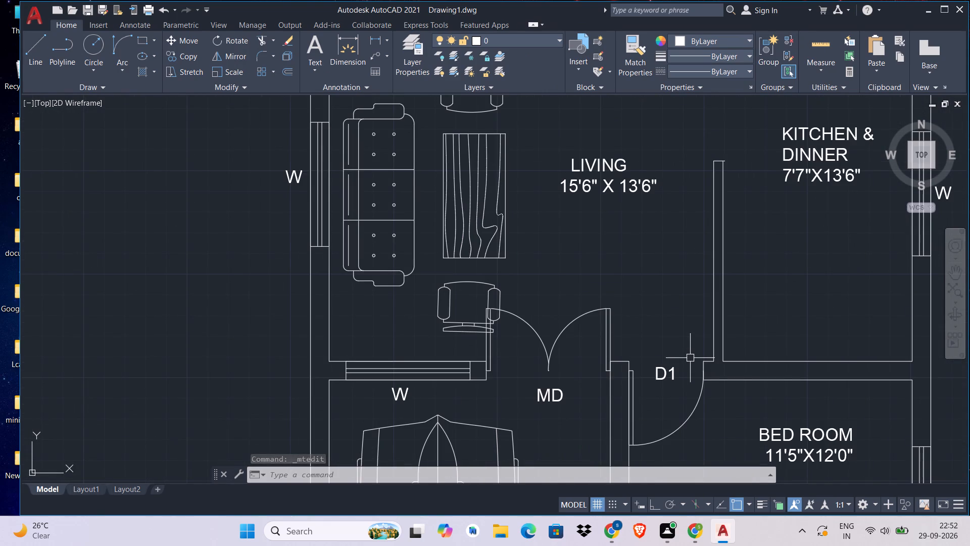
text(CO)
key(space)
click(668, 374)
key(Return)
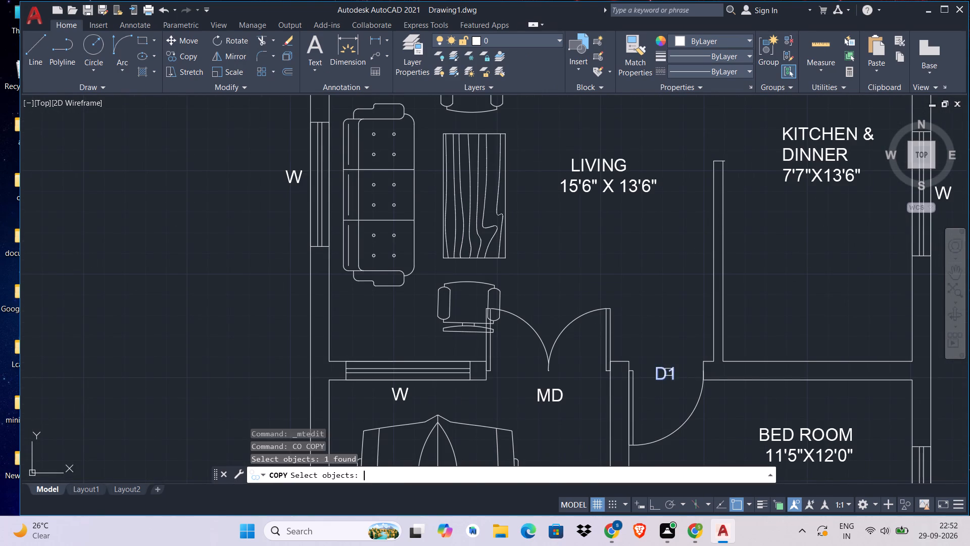
click(669, 369)
middle_drag(711, 321, 661, 530)
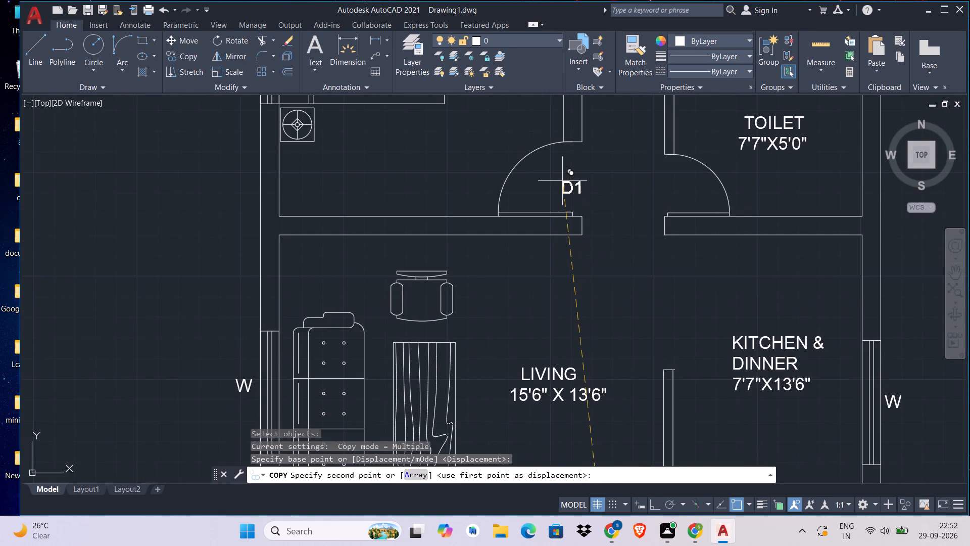
click(561, 177)
middle_drag(634, 176, 593, 428)
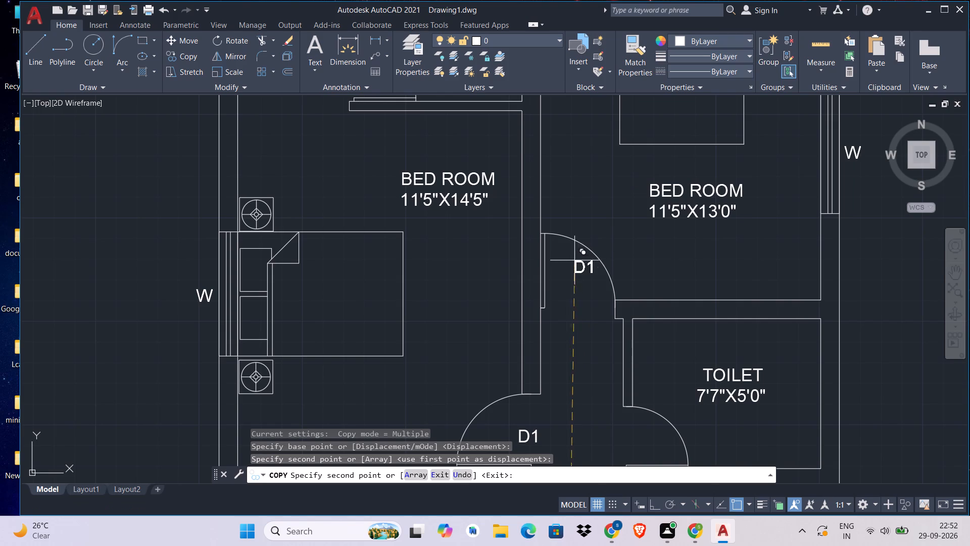
click(567, 304)
middle_drag(607, 356, 572, 226)
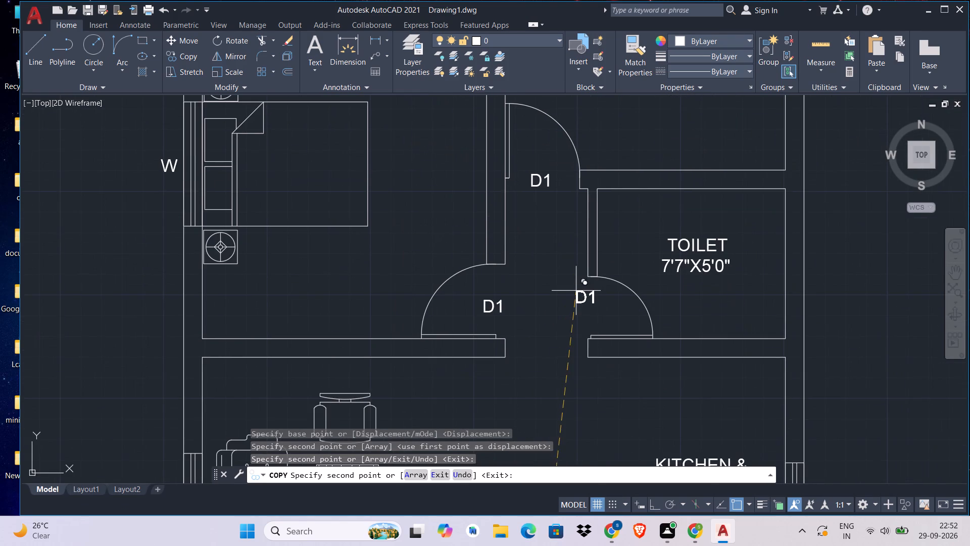
click(587, 302)
key(Escape)
key(Escape)
Change the copied tag at the 7'7"X5'0" toilet's door to read D2.
double_click(598, 303)
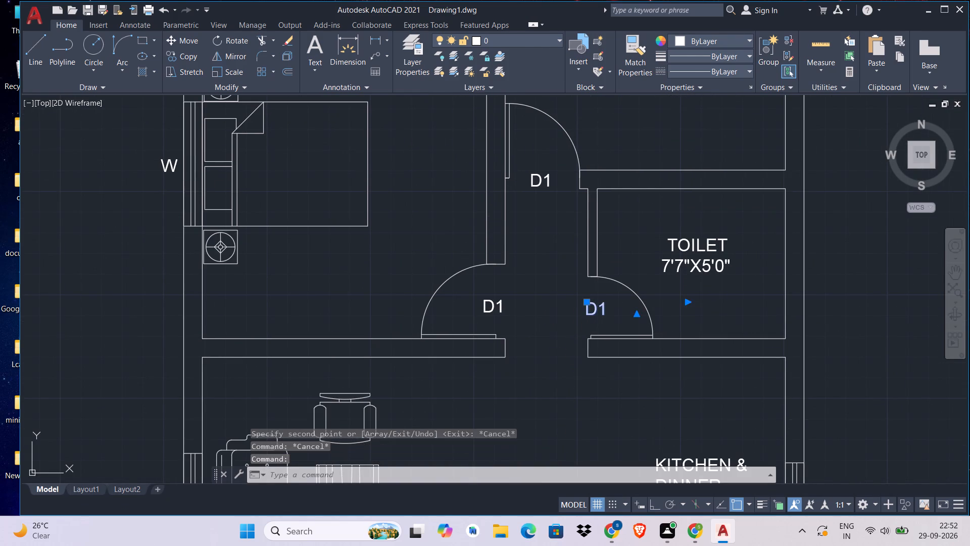
click(613, 309)
key(BackSpace)
key(2)
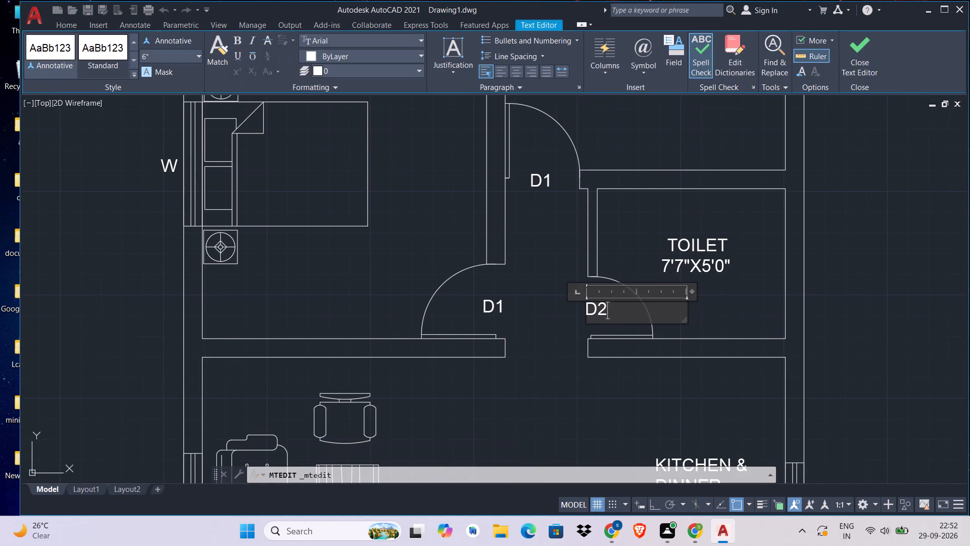
click(874, 68)
Copy the D2 tag to the door between DRESS and the 6'7"X5'0" toilet.
scroll(669, 238, down, 2)
middle_drag(670, 239, 682, 346)
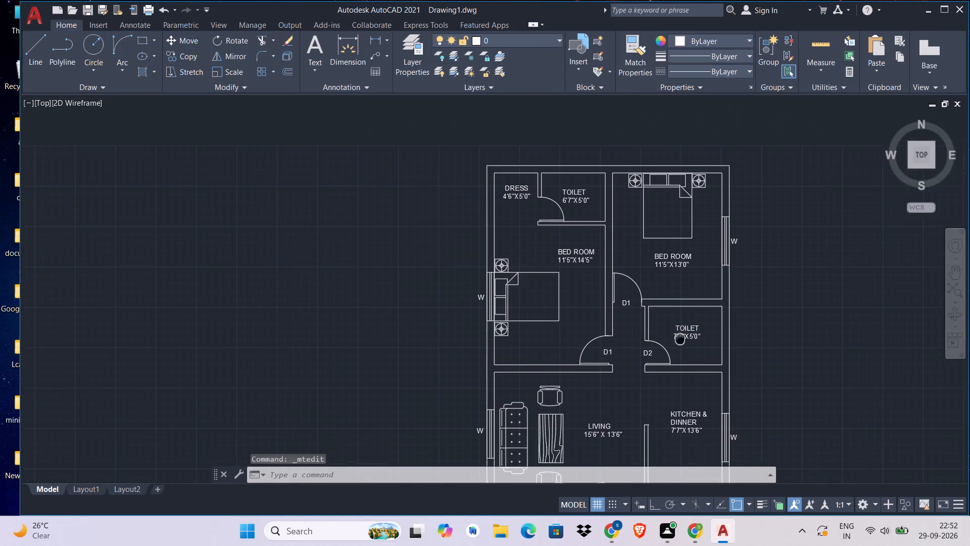
middle_drag(682, 346, 684, 357)
middle_drag(673, 372, 642, 304)
scroll(642, 304, up, 2)
text(CO)
key(space)
click(587, 338)
key(Return)
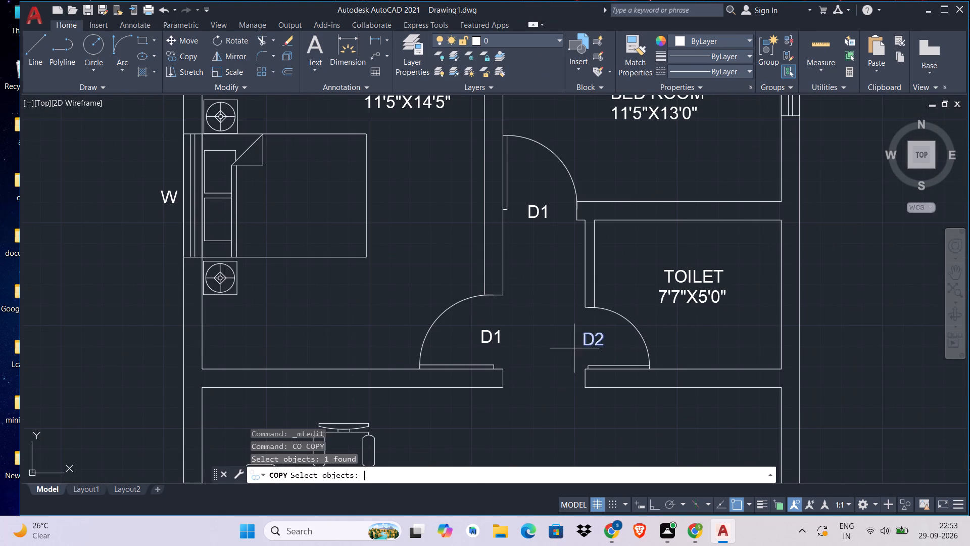
click(588, 344)
middle_drag(588, 344, 605, 461)
middle_drag(424, 241, 587, 491)
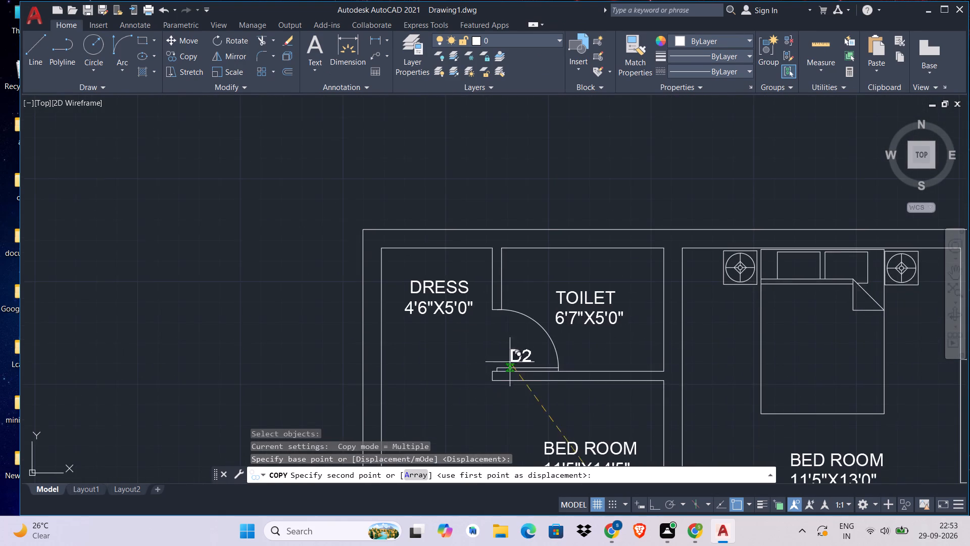
scroll(479, 343, up, 1)
click(495, 342)
scroll(570, 377, down, 7)
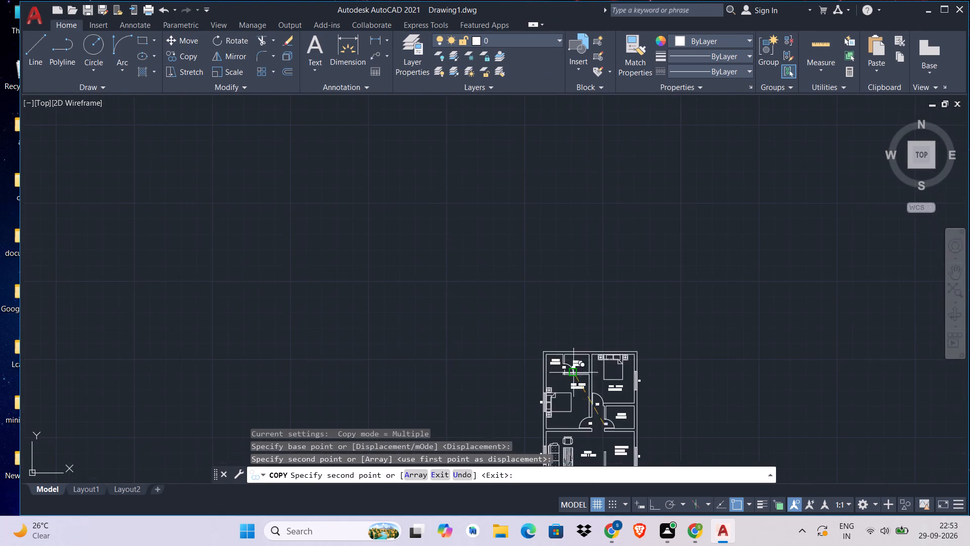
middle_drag(598, 382, 524, 159)
scroll(511, 301, up, 2)
key(Escape)
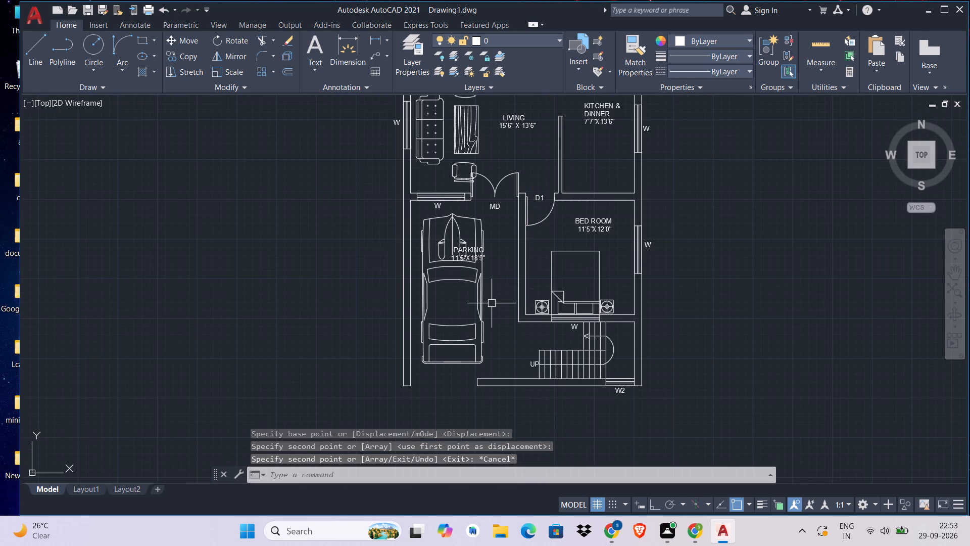
Scale the parked car down freehand, using a base point at its southwest rear corner.
scroll(505, 293, down, 2)
middle_drag(505, 294, 511, 329)
scroll(510, 334, up, 3)
click(507, 339)
click(445, 383)
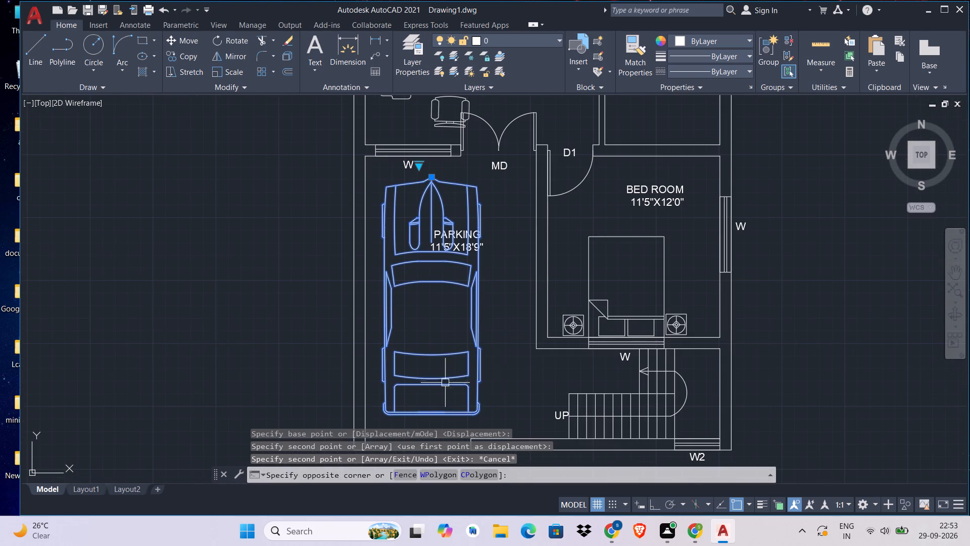
key(s)
key(c)
key(space)
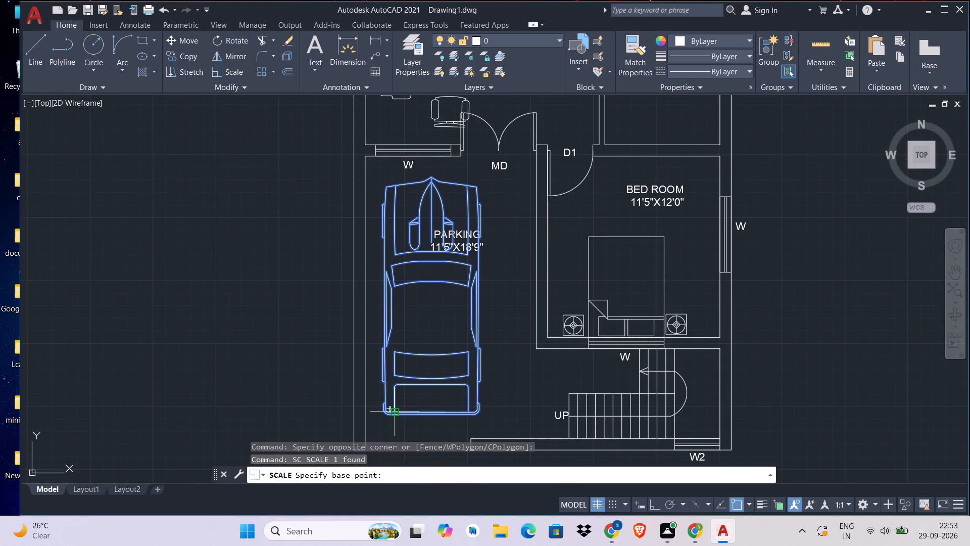
click(395, 410)
scroll(416, 397, down, 2)
middle_drag(416, 397, 424, 381)
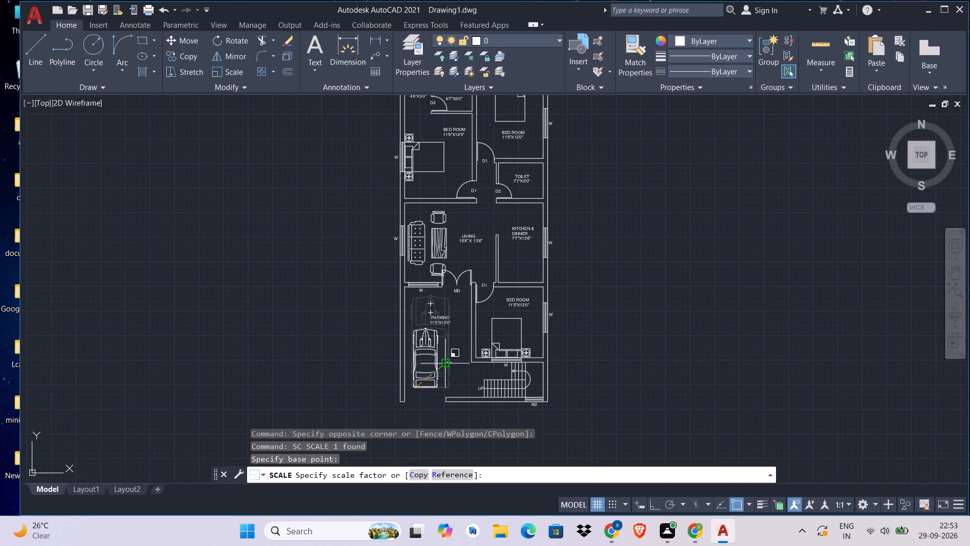
click(447, 359)
Move the parked car slightly north and east within the parking area.
middle_drag(442, 361, 475, 325)
scroll(474, 326, up, 2)
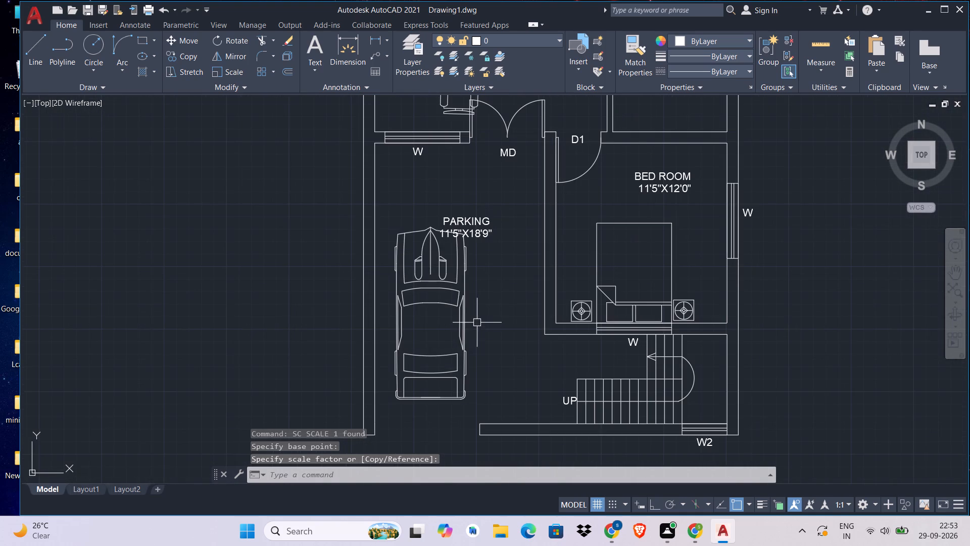
drag(482, 320, 474, 329)
click(396, 378)
key(m)
key(space)
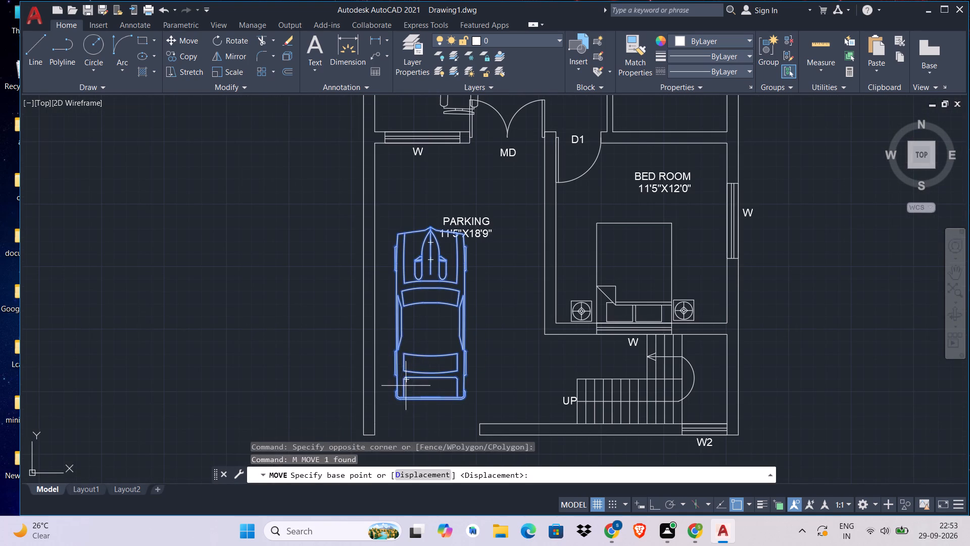
click(404, 391)
click(415, 360)
Move the PARKING 11'5"X18'9" label east, towards the open side of the parking area beside the car.
scroll(450, 366, down, 3)
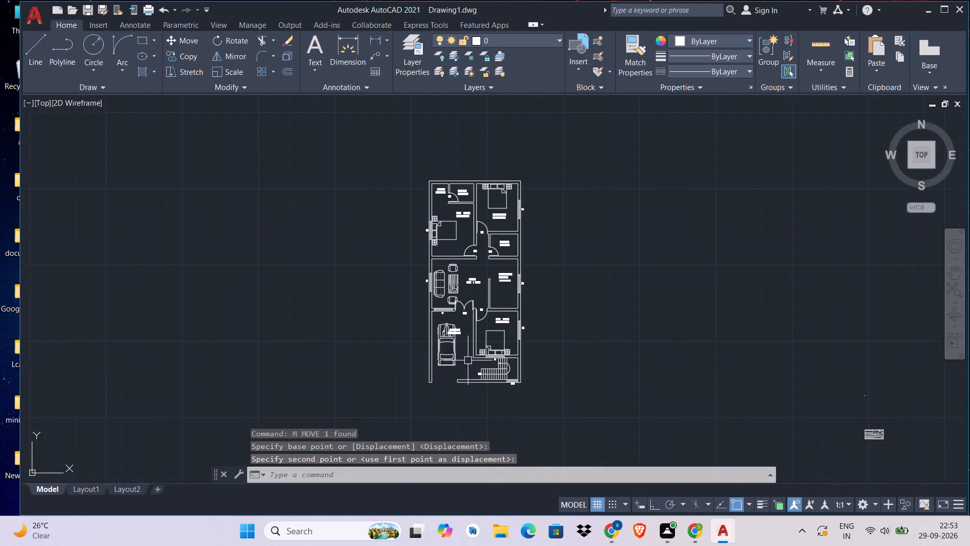
scroll(438, 323, up, 4)
key(Escape)
middle_drag(487, 367, 371, 256)
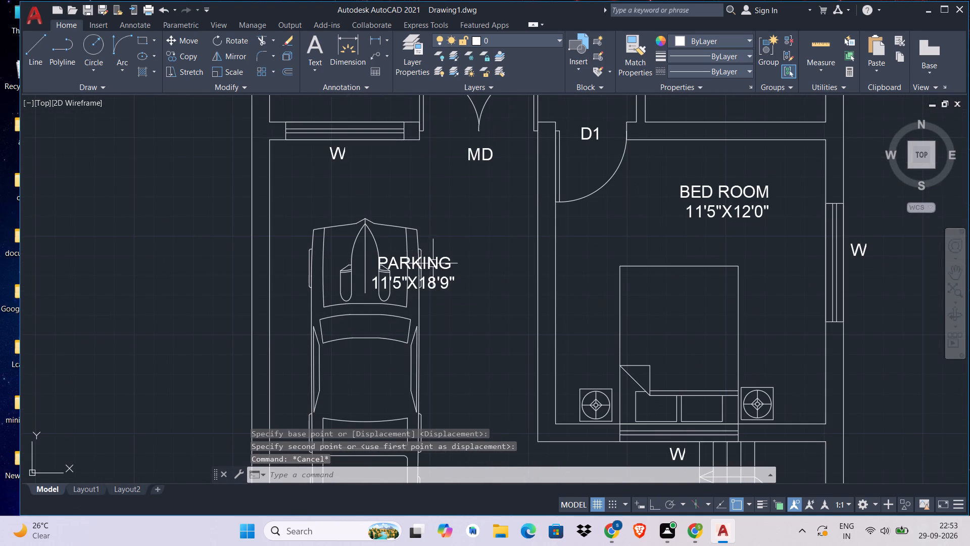
click(433, 263)
text(M)
key(space)
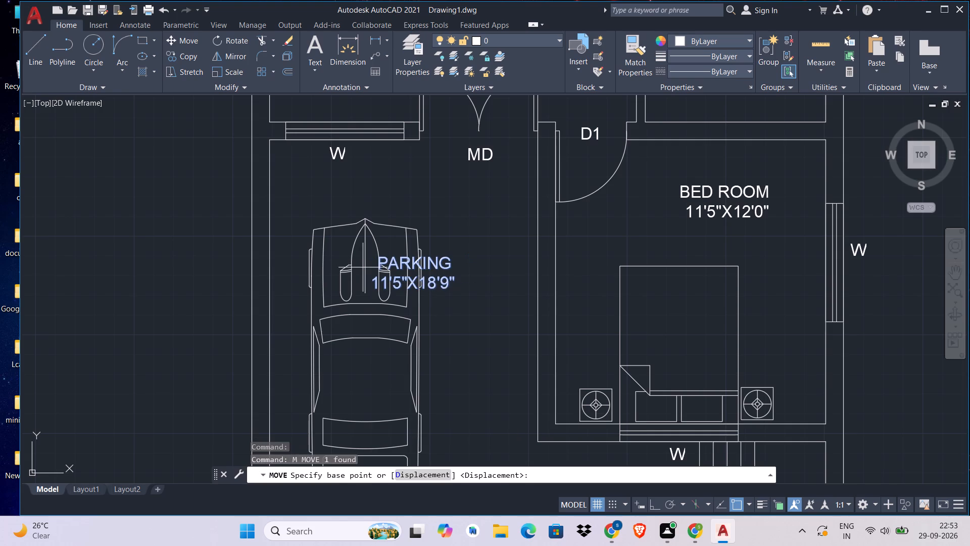
click(379, 264)
click(437, 264)
Delete the leftover car and furniture blocks lying outside the floor plan to its southeast.
scroll(541, 304, down, 3)
middle_drag(541, 304, 509, 244)
key(Escape)
scroll(555, 297, down, 1)
middle_drag(555, 297, 556, 331)
scroll(723, 324, down, 2)
middle_drag(698, 305, 556, 237)
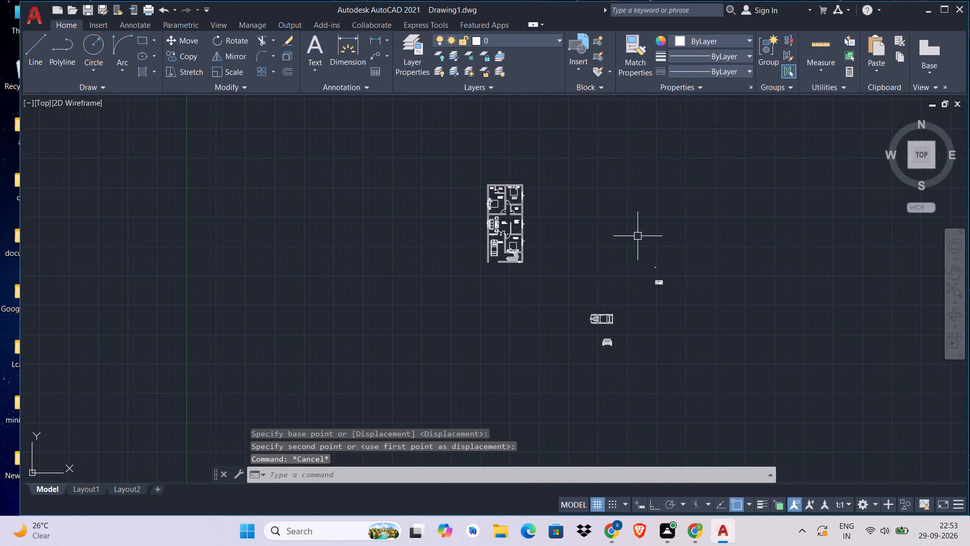
click(668, 229)
click(554, 393)
key(Delete)
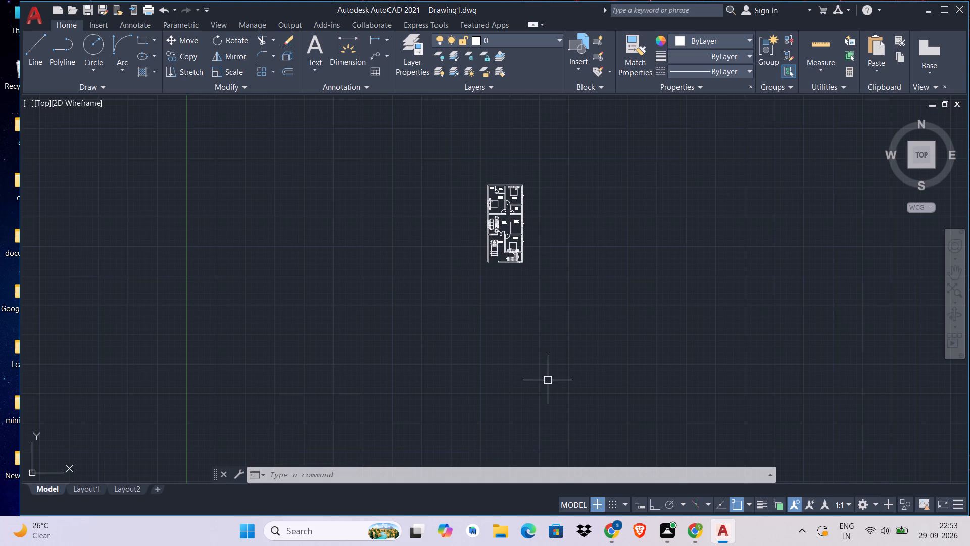
Save the drawing on the Desktop under the file name 29 SEP.
key(ctrl+s)
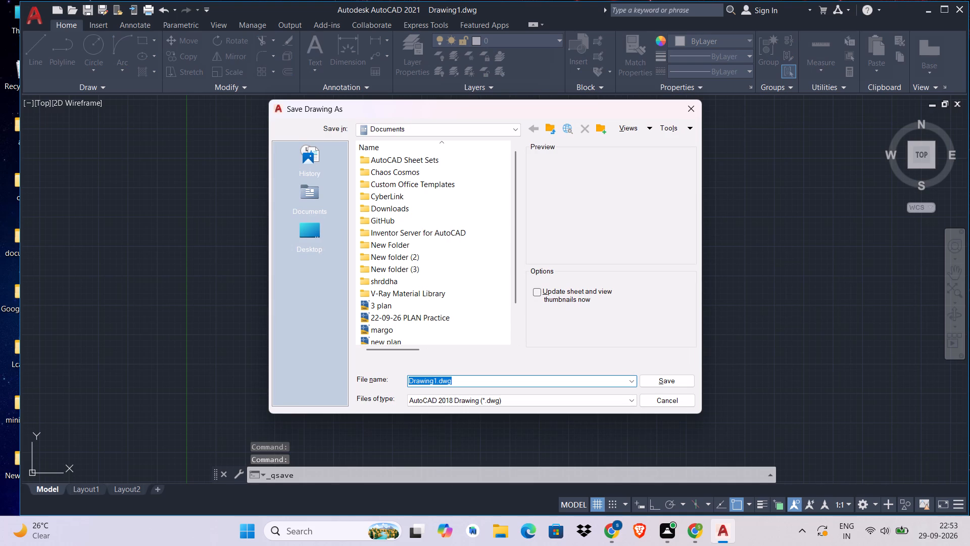
key(BackSpace)
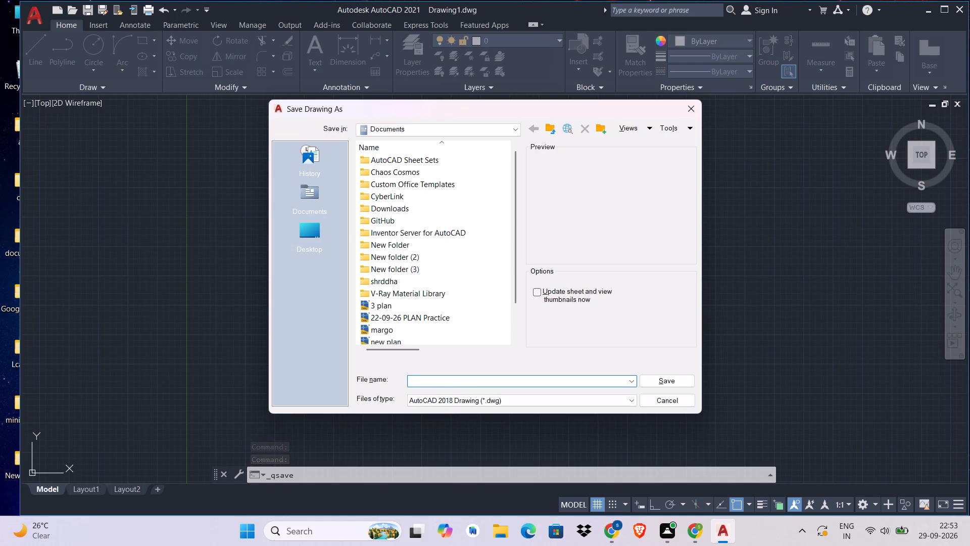
text(25')
key(x)
key(BackSpace)
key(BackSpace)
key(BackSpace)
key(BackSpace)
key(BackSpace)
key(BackSpace)
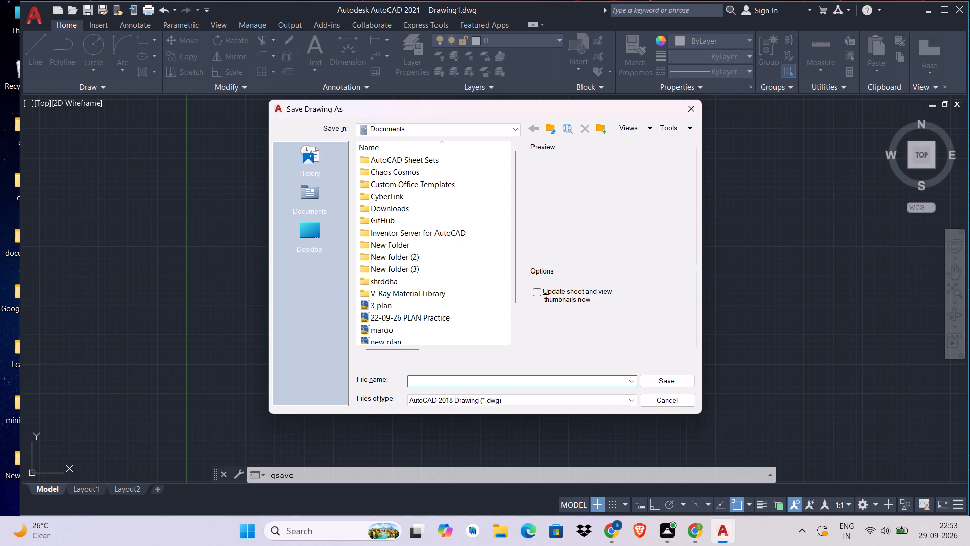
text(29 SEP)
click(298, 241)
click(666, 379)
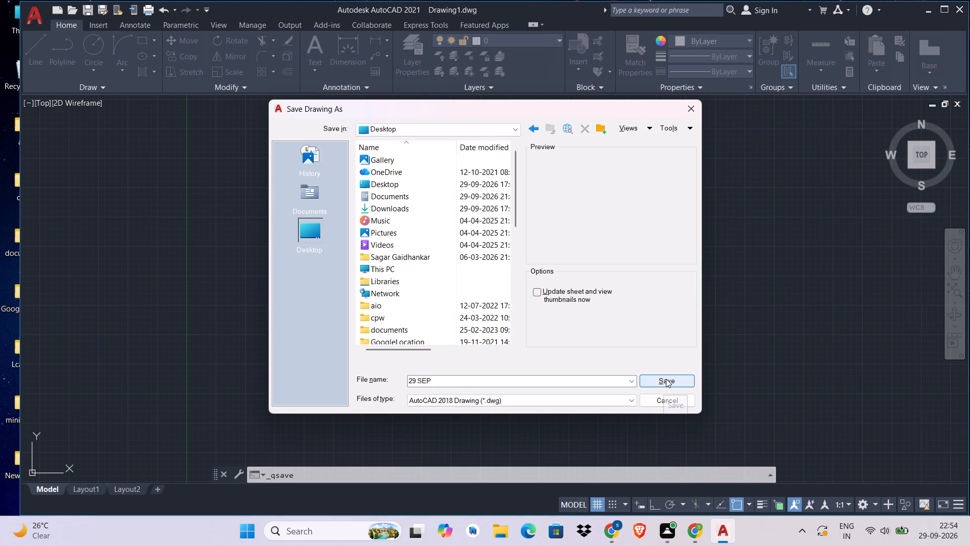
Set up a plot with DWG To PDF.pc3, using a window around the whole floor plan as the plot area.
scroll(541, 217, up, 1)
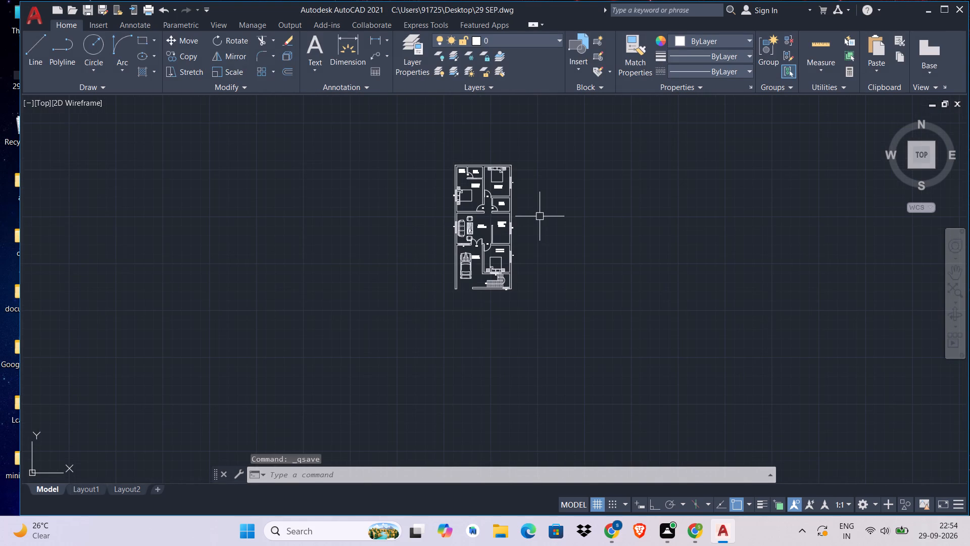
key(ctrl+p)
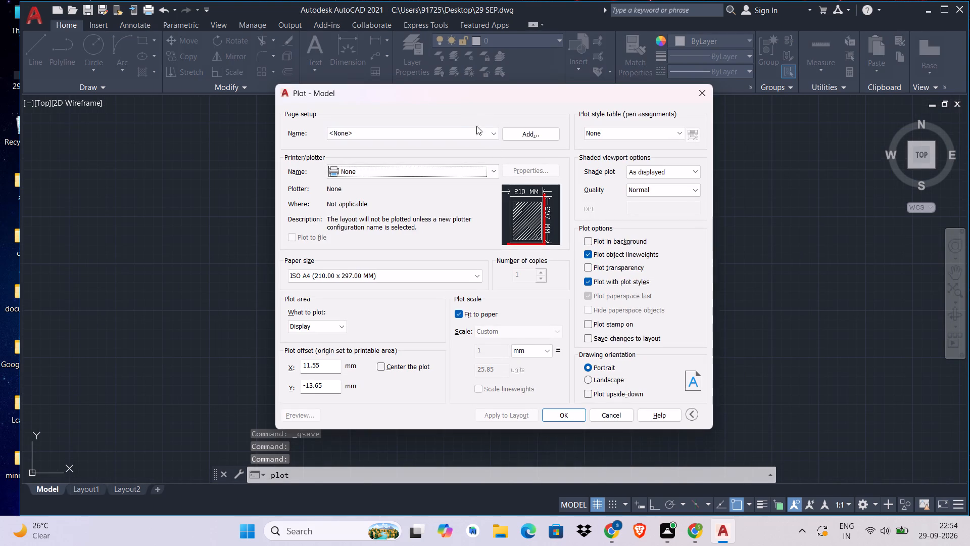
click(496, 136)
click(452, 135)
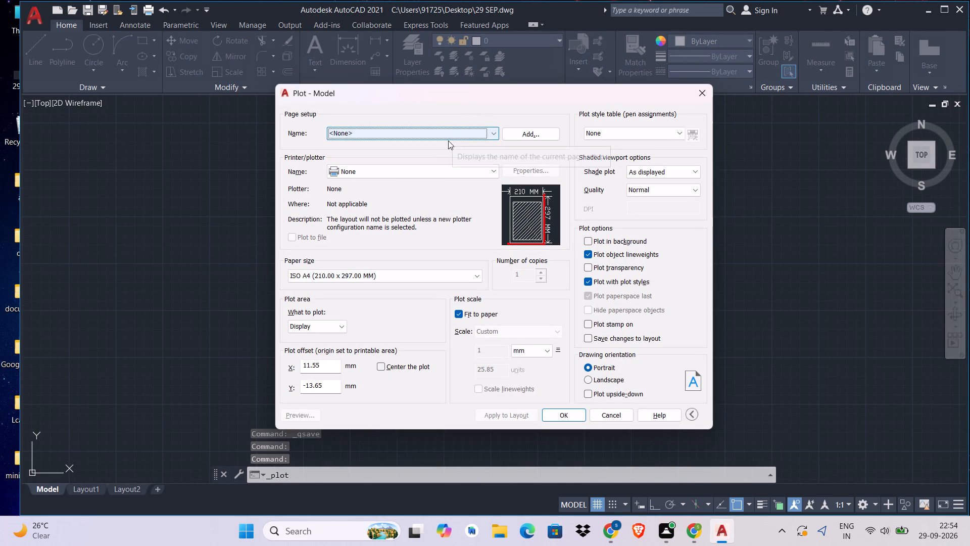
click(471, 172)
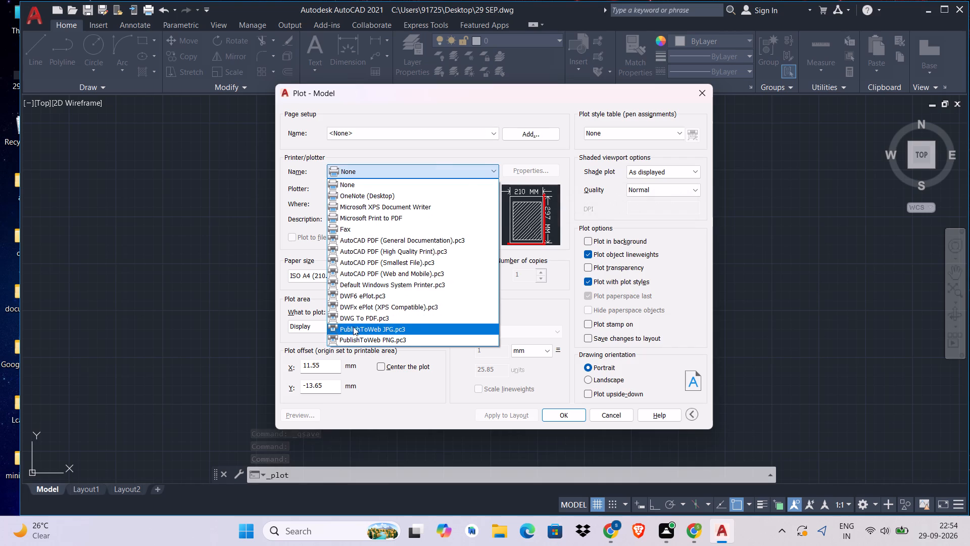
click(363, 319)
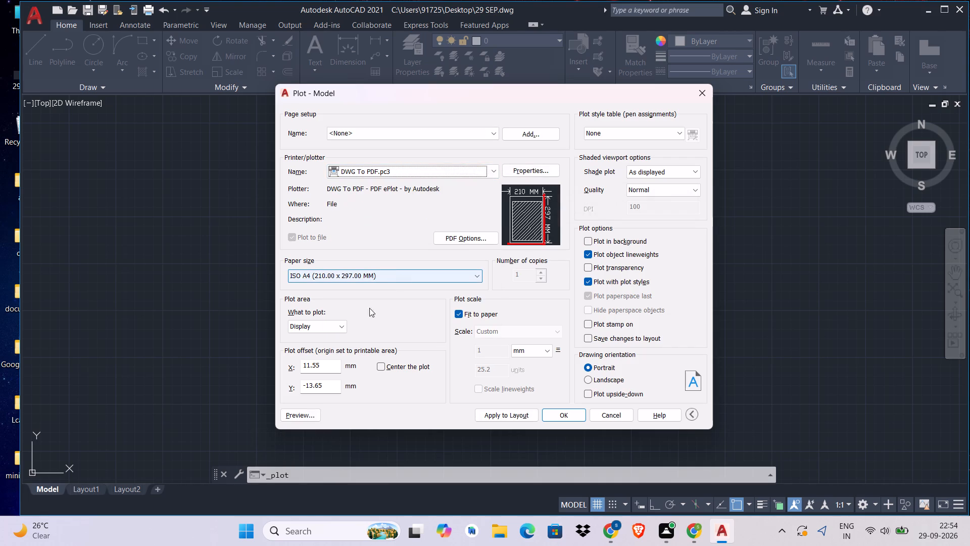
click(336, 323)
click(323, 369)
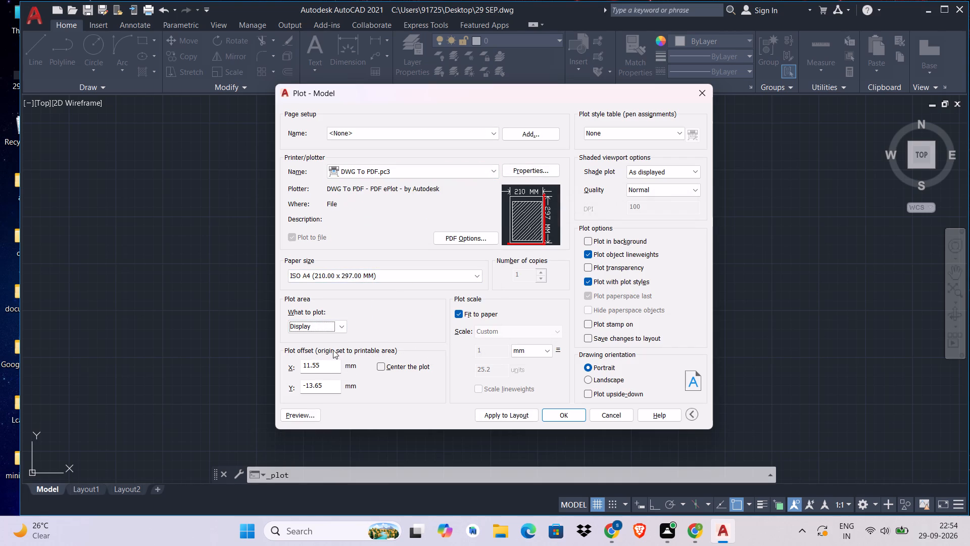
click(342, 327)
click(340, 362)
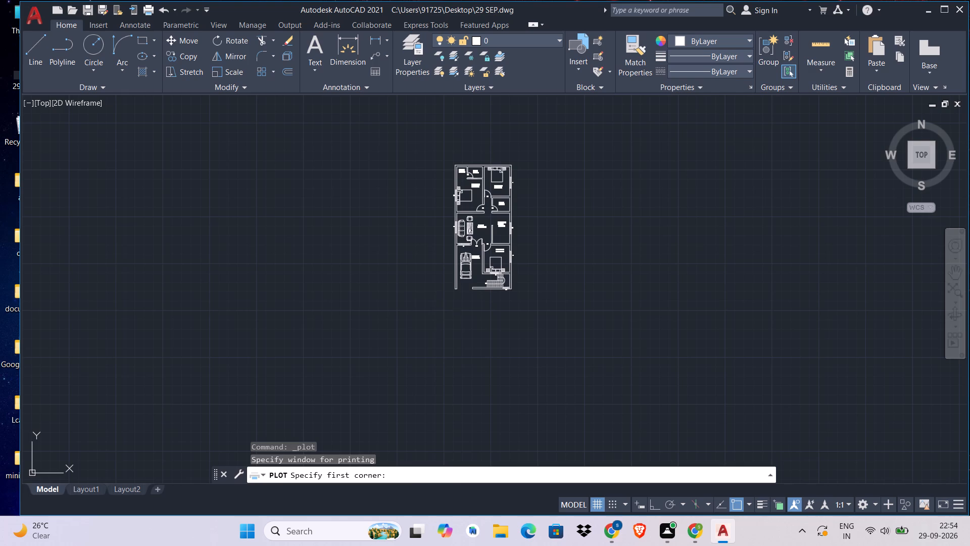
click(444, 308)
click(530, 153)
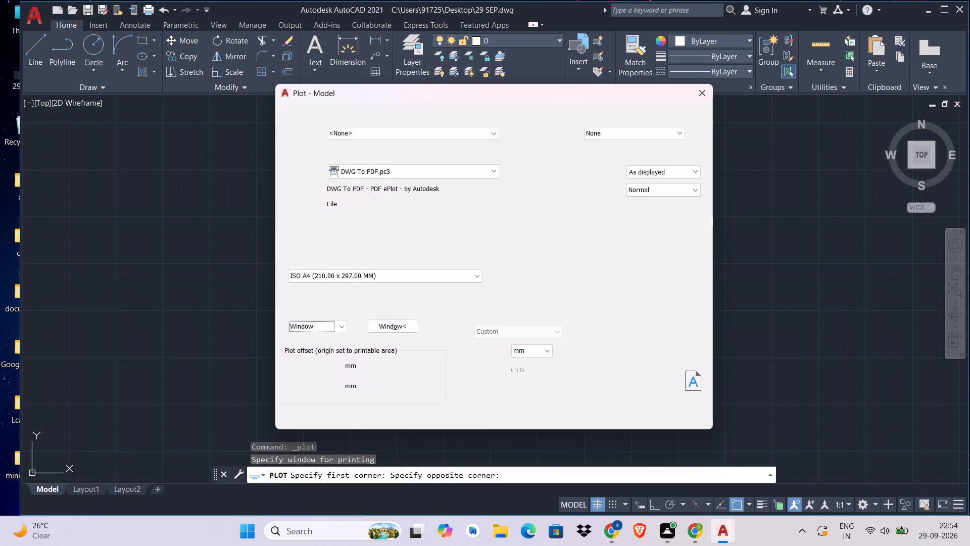
Preview the plot, inspect the floor plan on the sheet, and leave the plot setup without plotting.
click(301, 414)
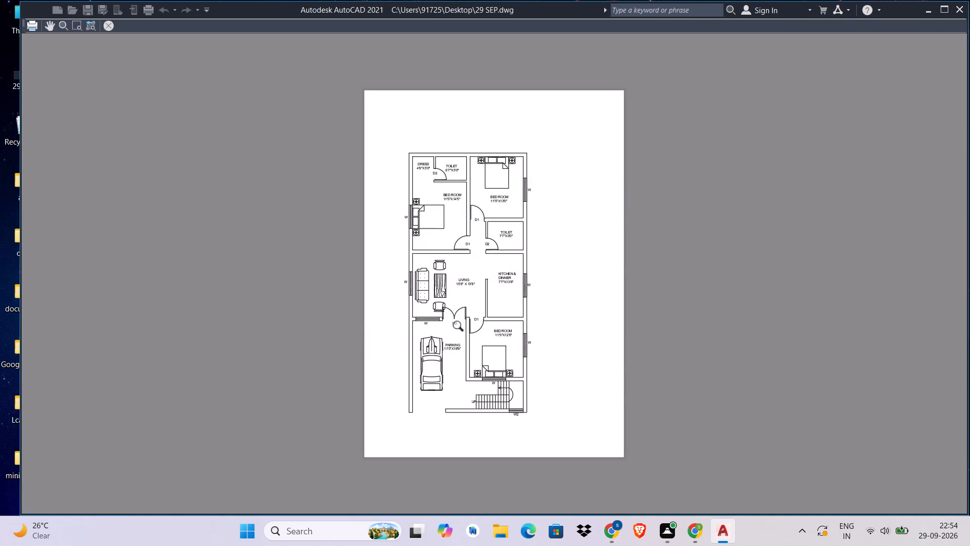
scroll(452, 372, up, 2)
scroll(480, 334, down, 1)
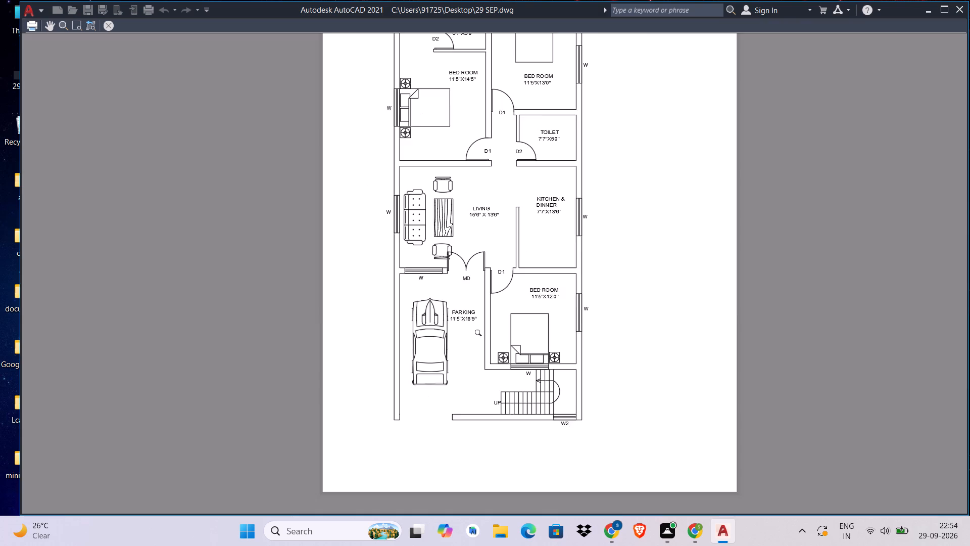
scroll(480, 334, down, 1)
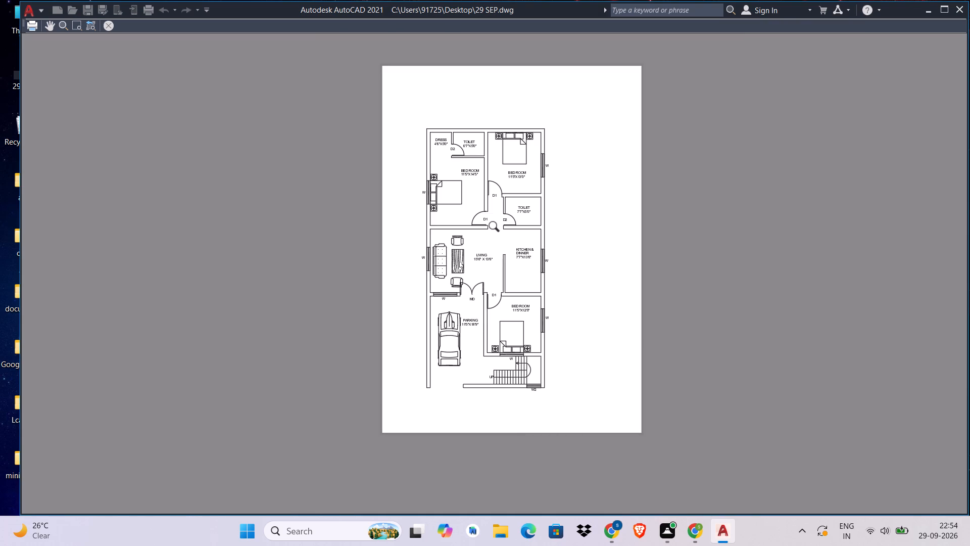
click(108, 26)
scroll(473, 284, up, 1)
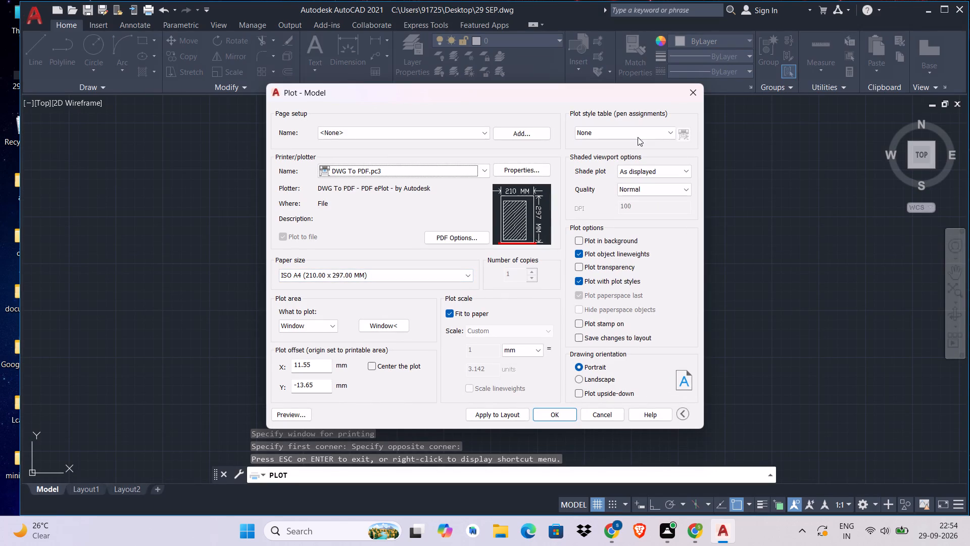
click(627, 137)
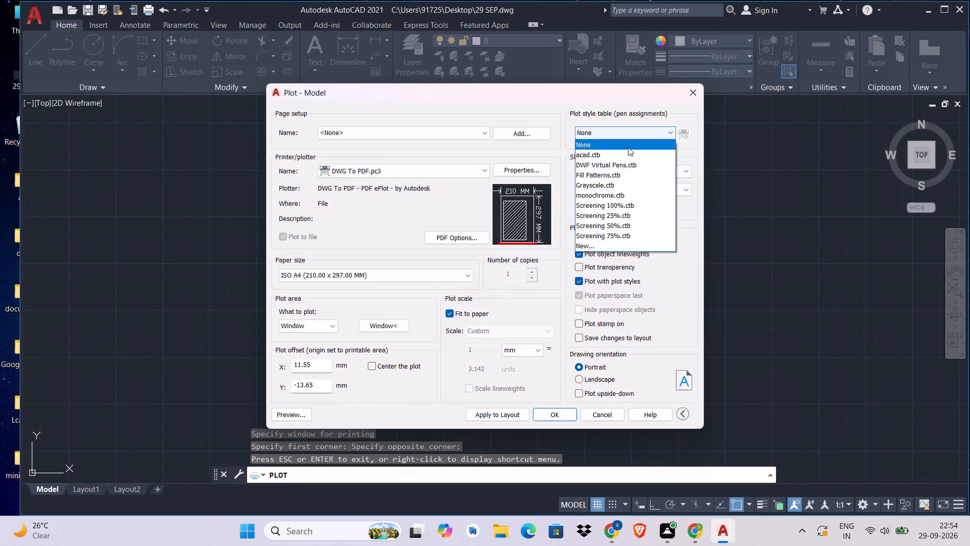
click(695, 83)
click(689, 99)
Draw a flat triangular gate across the parking entrance with lines joining the two wall ends and a central peak.
scroll(446, 271, up, 3)
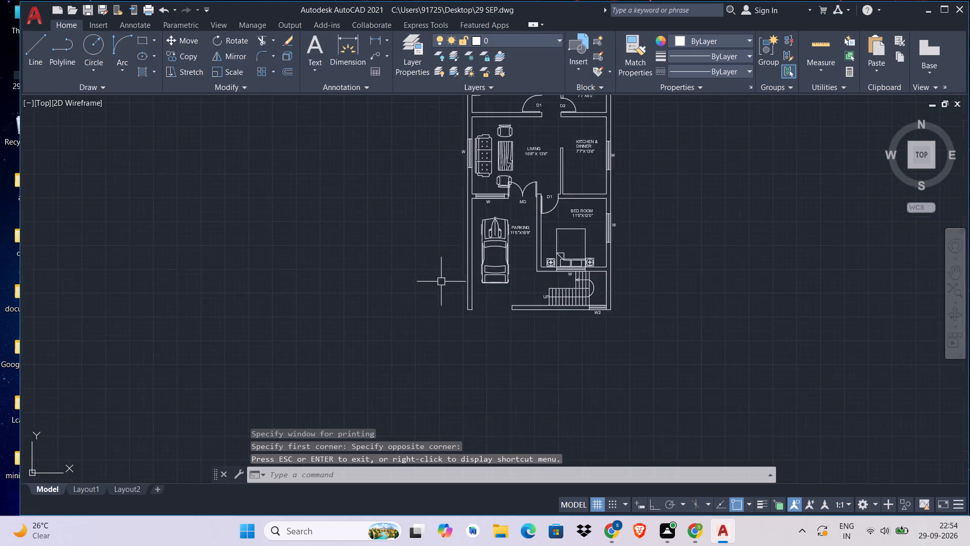
scroll(440, 286, up, 2)
key(l)
key(space)
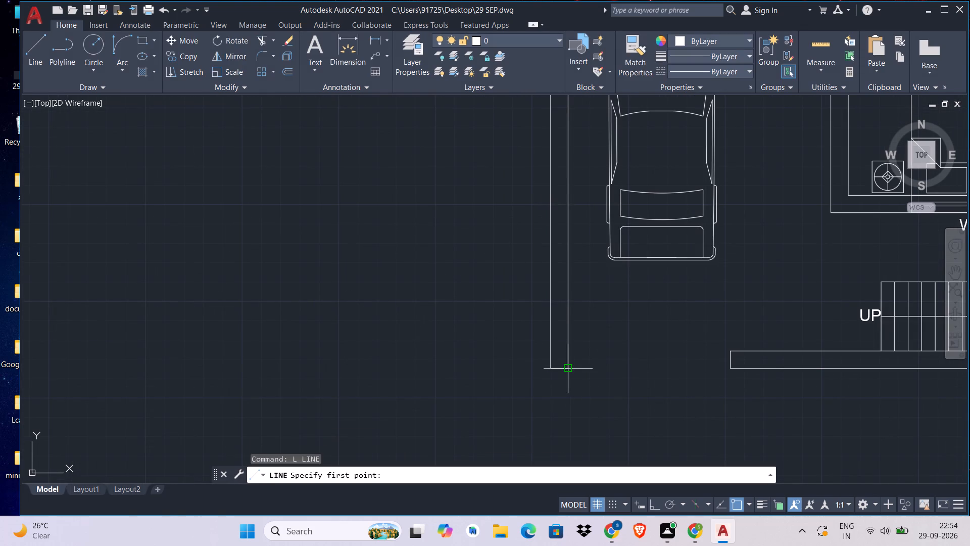
click(569, 370)
click(733, 366)
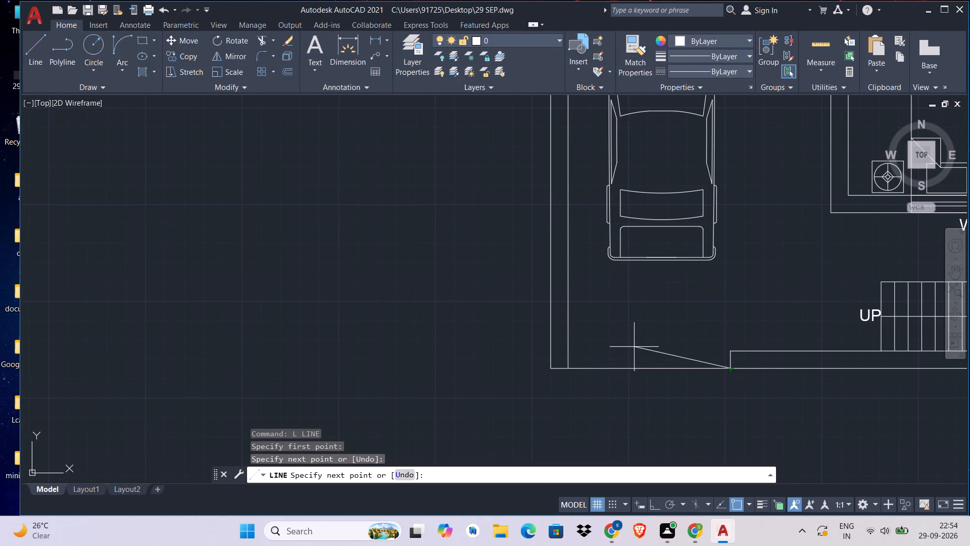
click(641, 343)
click(573, 367)
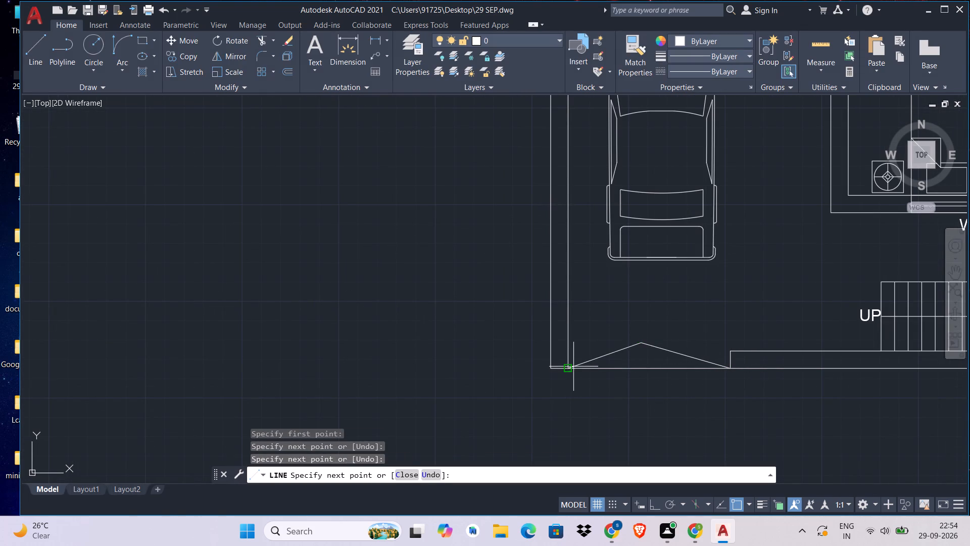
key(Escape)
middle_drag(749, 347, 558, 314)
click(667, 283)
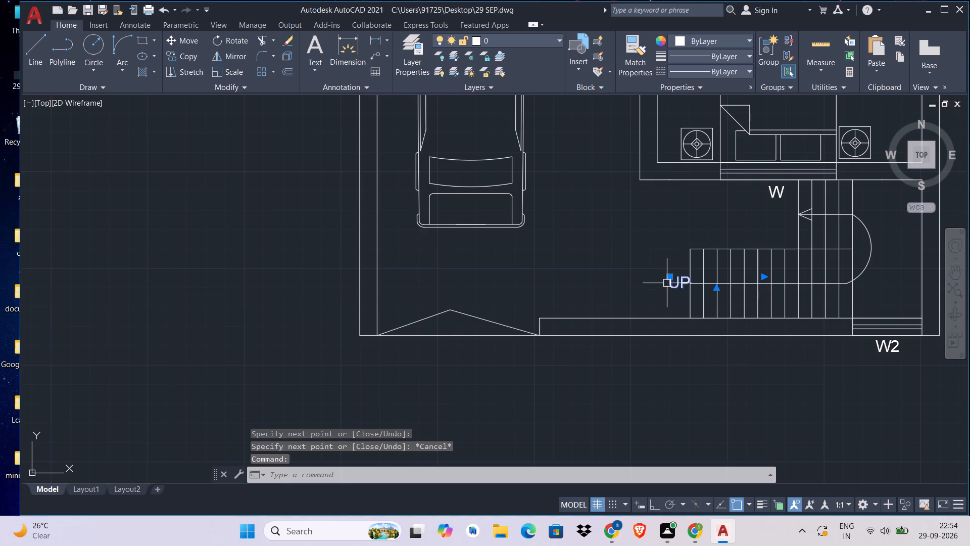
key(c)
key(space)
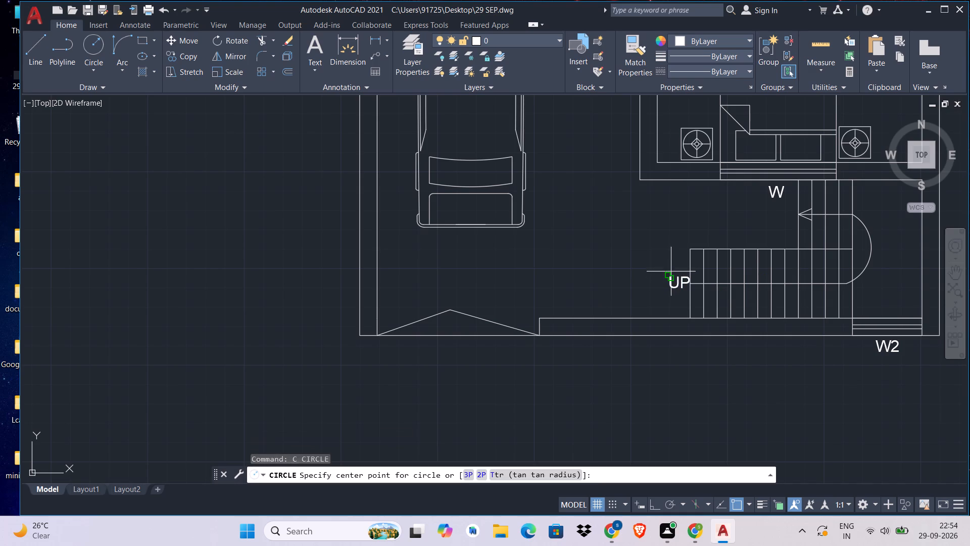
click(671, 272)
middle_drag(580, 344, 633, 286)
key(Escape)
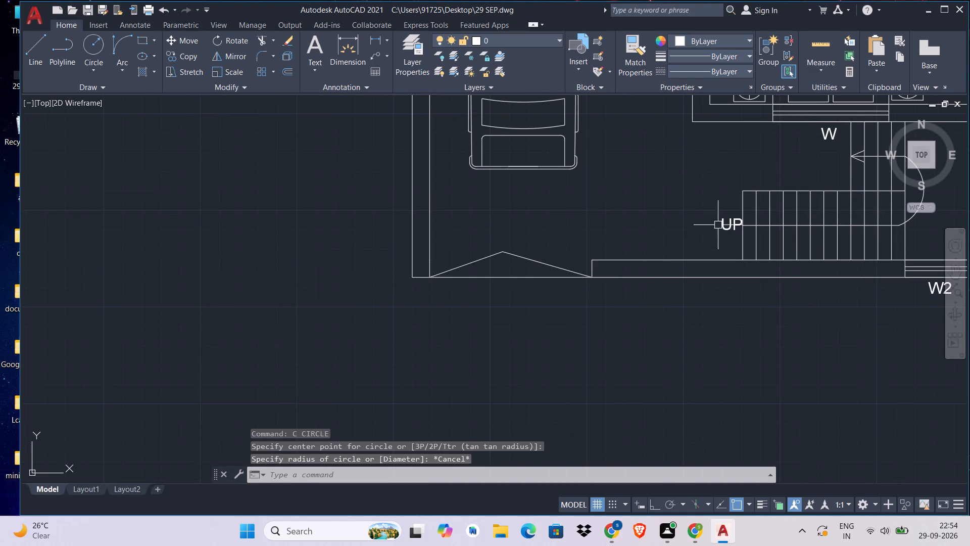
Copy the UP stair label to just below the gate at the parking entrance.
click(724, 225)
text(CO)
key(space)
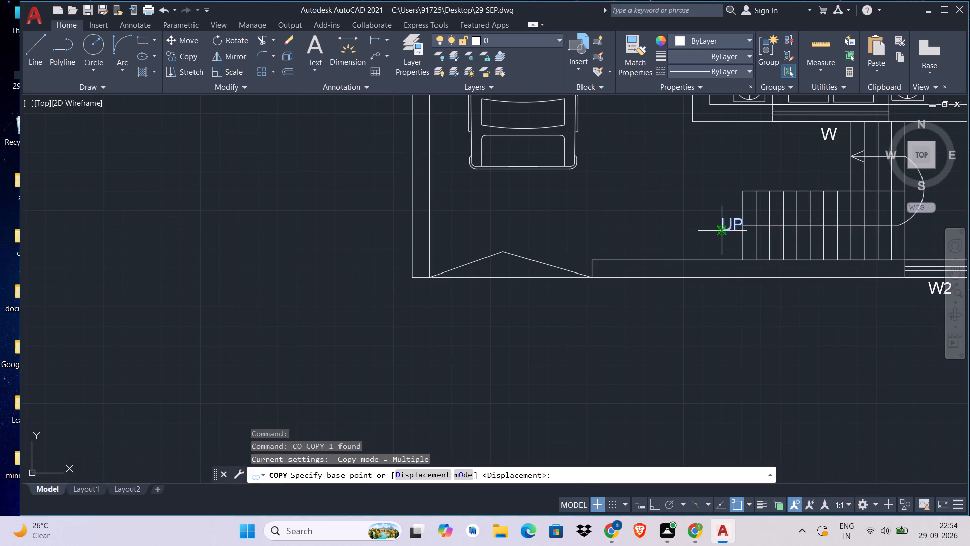
click(722, 232)
click(491, 307)
key(Escape)
Change the copied label below the gate to ENTER.
double_click(499, 304)
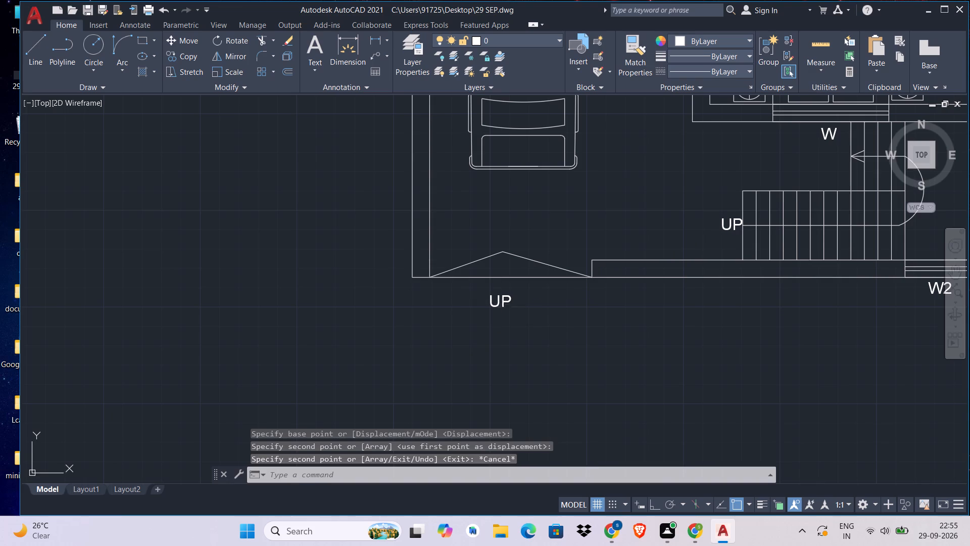
click(518, 301)
key(BackSpace)
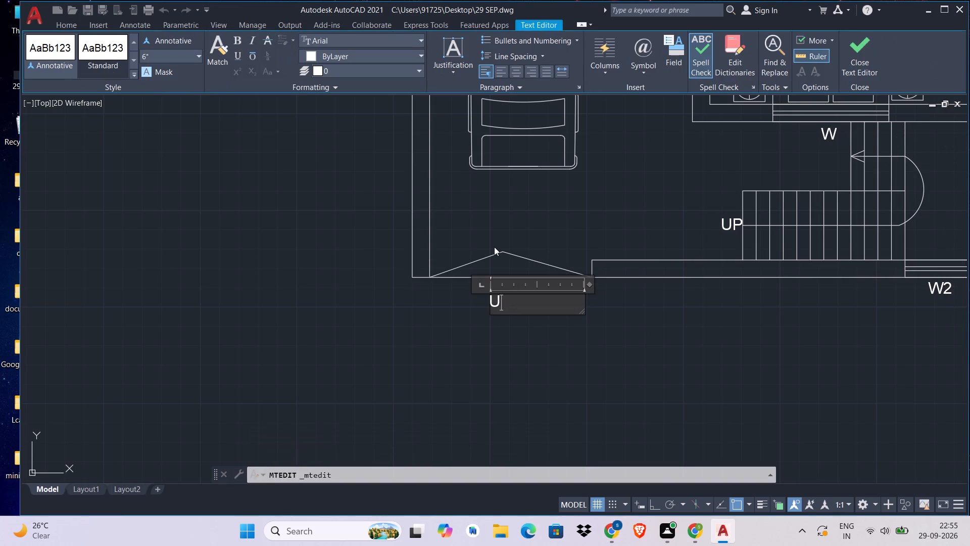
key(BackSpace)
key(BackSpace)
text(ENTER)
click(870, 60)
Save the drawing with the new entrance gate and its label.
middle_drag(637, 277, 628, 323)
scroll(628, 313, down, 2)
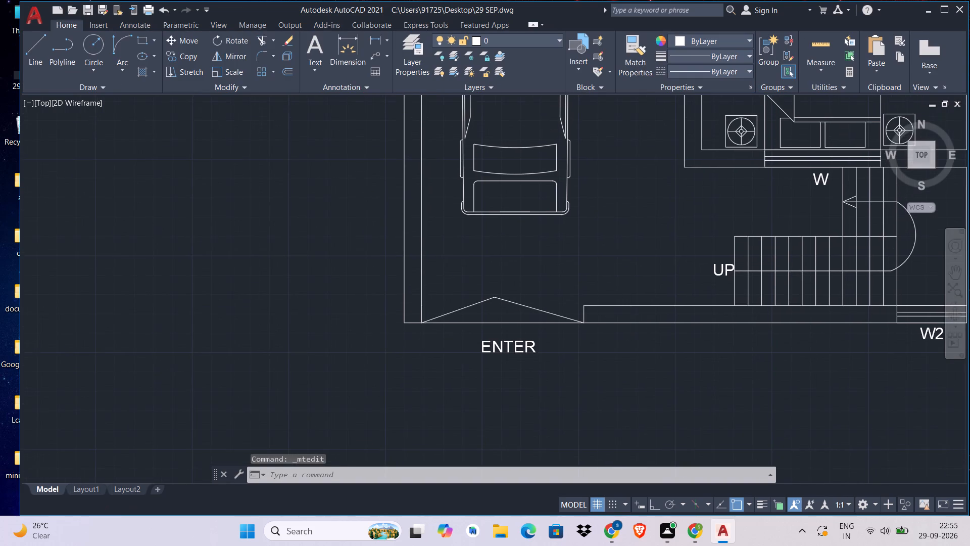
scroll(628, 313, down, 1)
middle_drag(682, 291, 599, 379)
scroll(598, 379, down, 1)
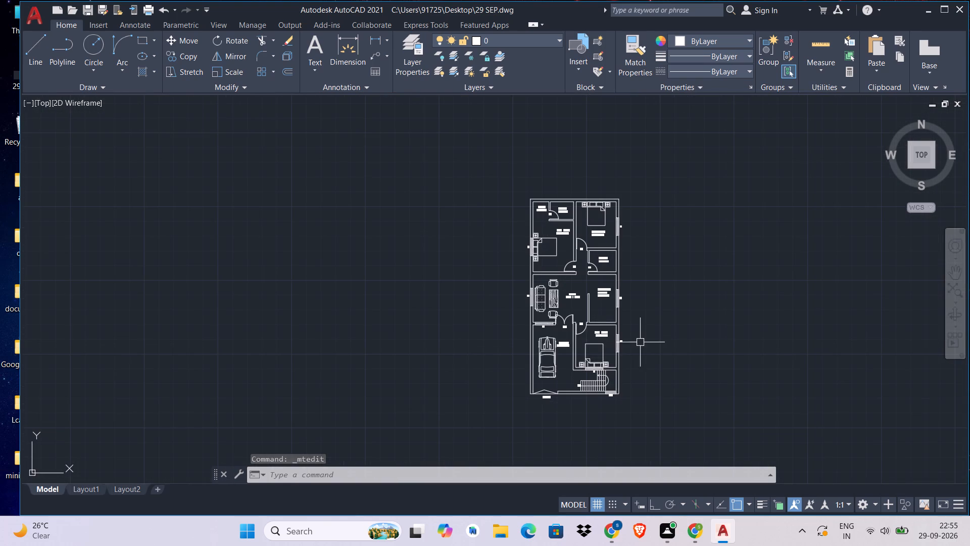
key(ctrl+s)
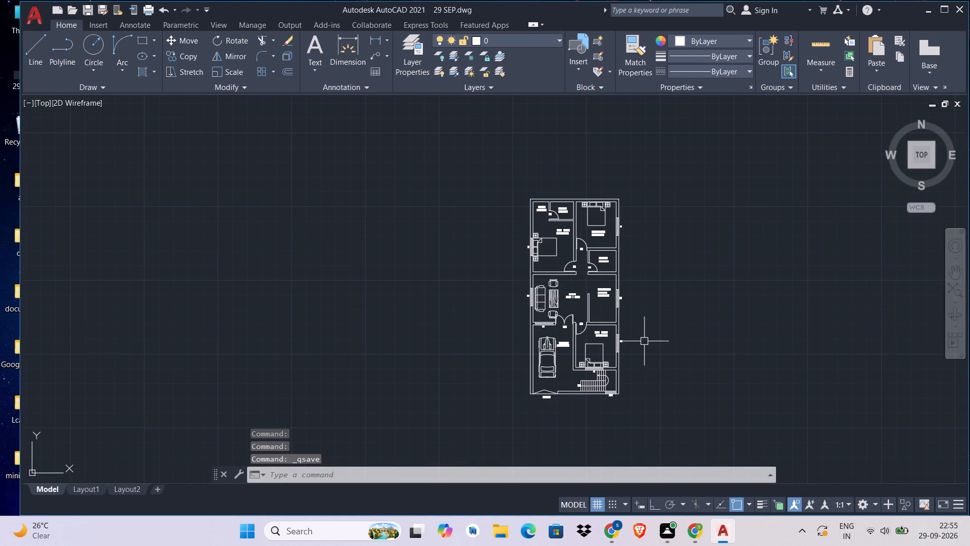
Set up a plot with DWG To PDF.pc3, using a window around the floor plan and its ENTER label.
key(ctrl+p)
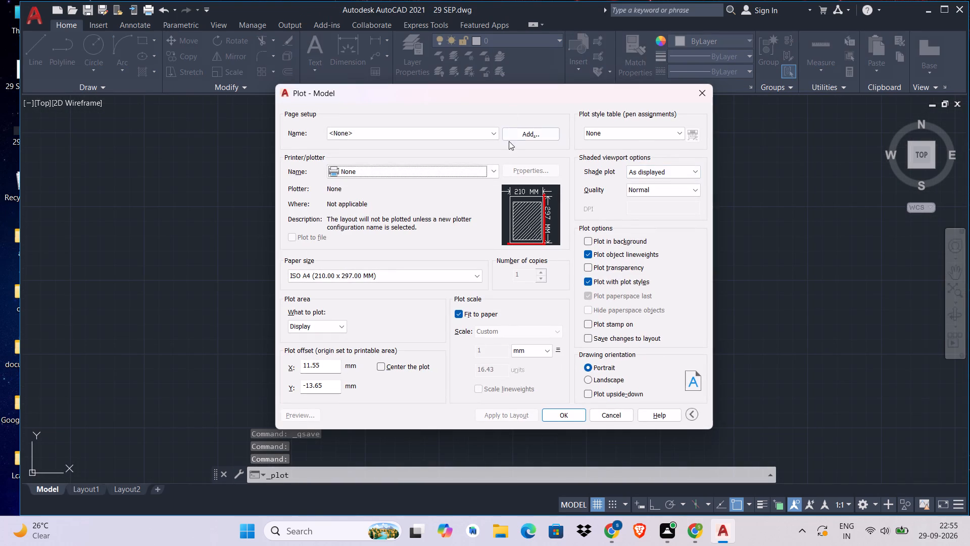
click(491, 139)
click(491, 136)
click(430, 173)
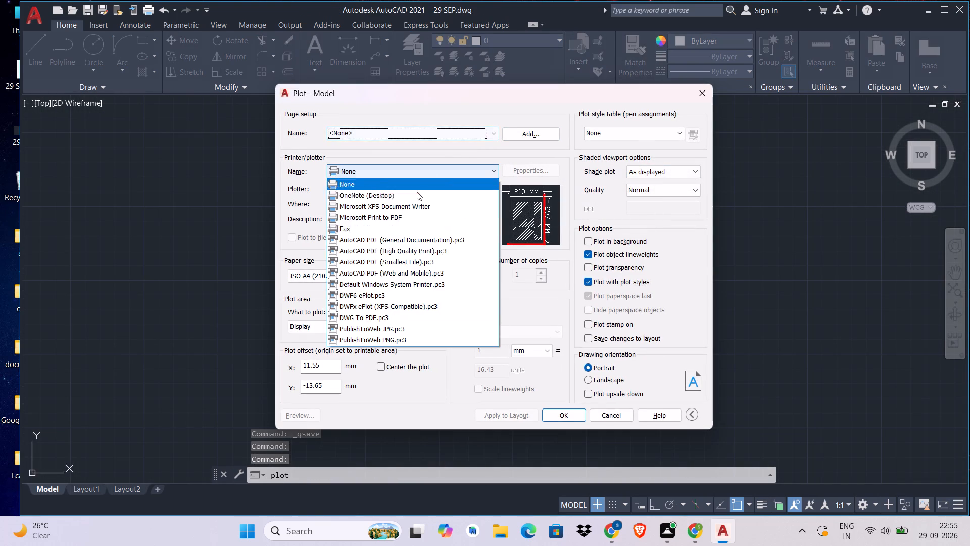
click(390, 316)
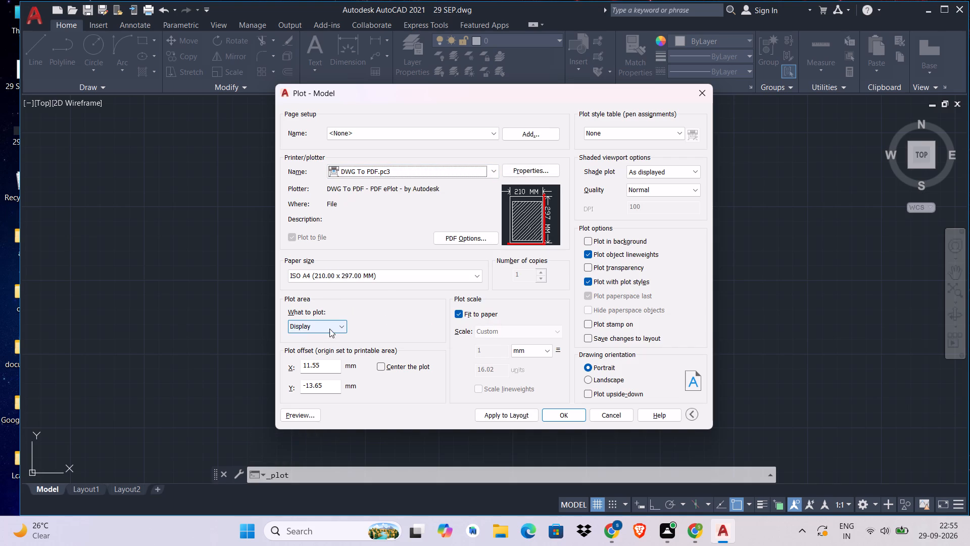
click(329, 329)
click(334, 360)
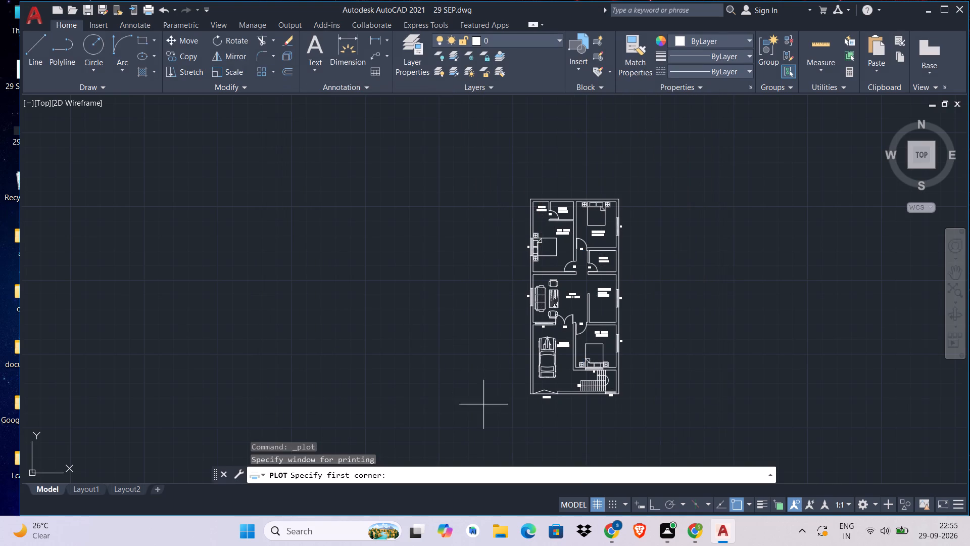
click(516, 413)
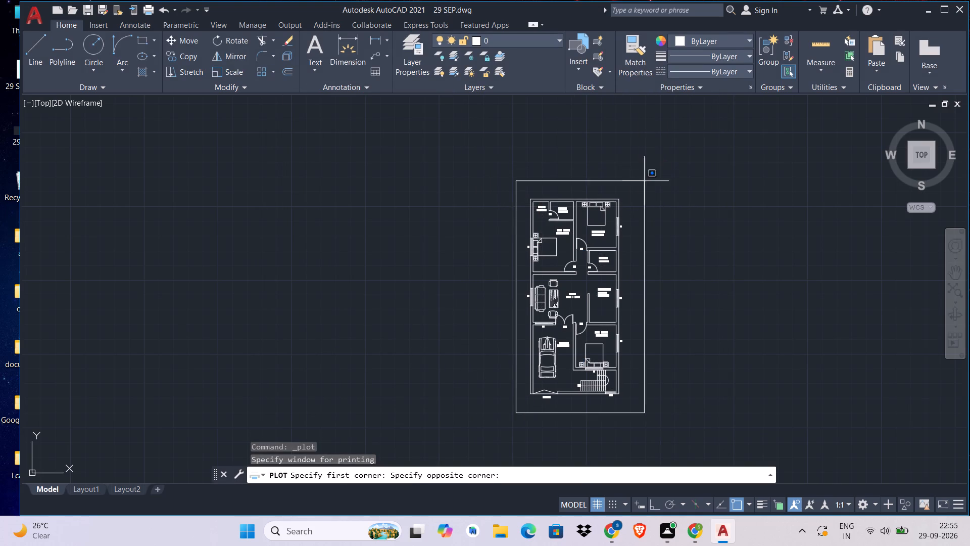
click(637, 183)
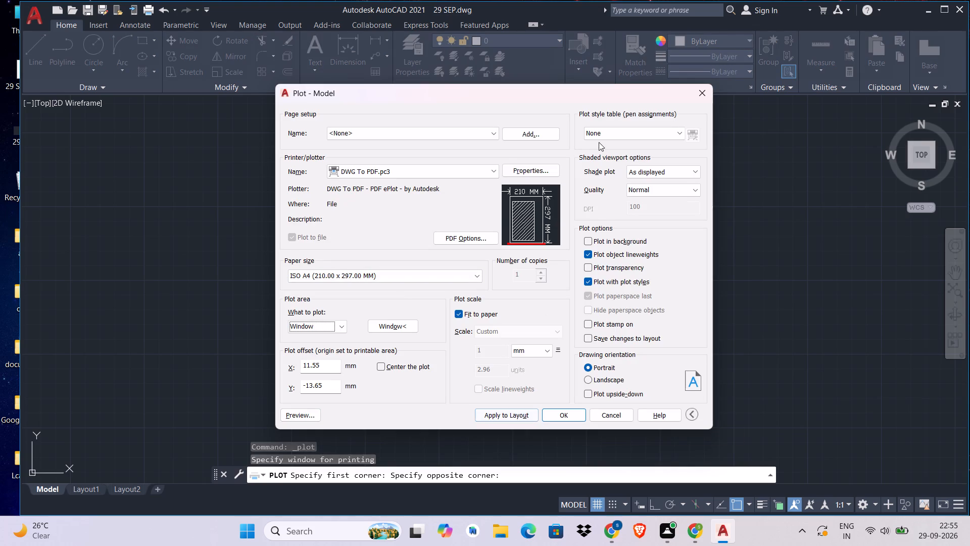
Assign the monochrome.ctb plot style table to the plot.
click(611, 134)
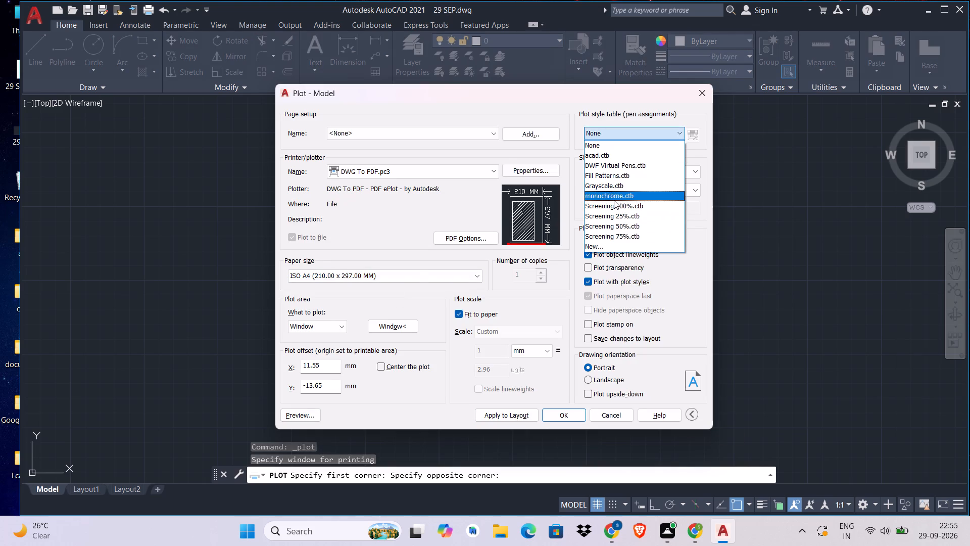
click(614, 200)
click(491, 292)
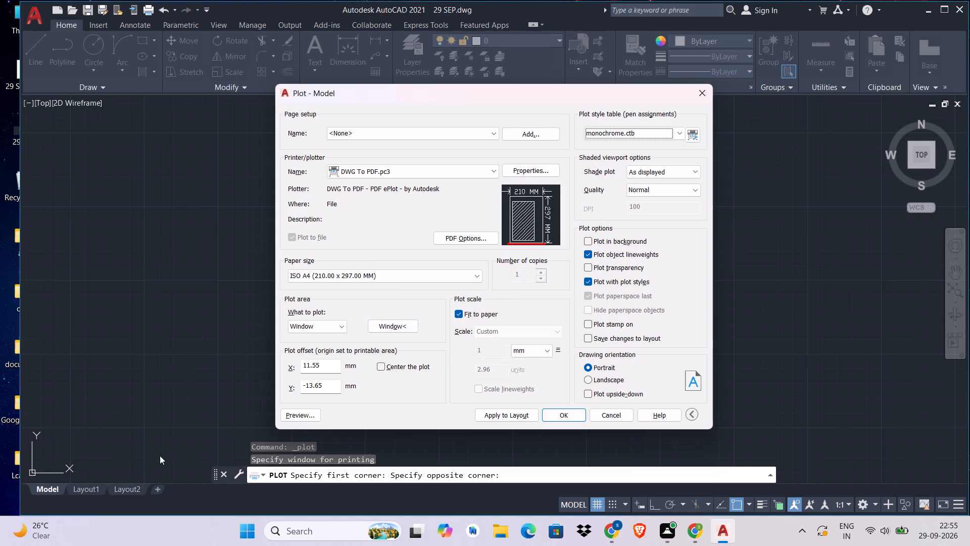
Preview the monochrome plot and examine the floor plan's rooms, furniture and labels on the sheet.
click(291, 417)
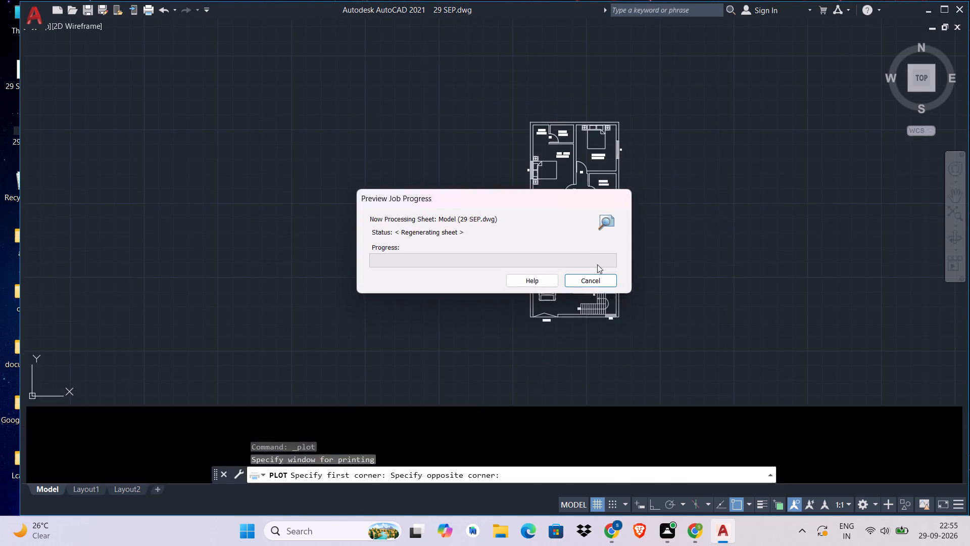
scroll(508, 268, up, 3)
scroll(508, 268, down, 1)
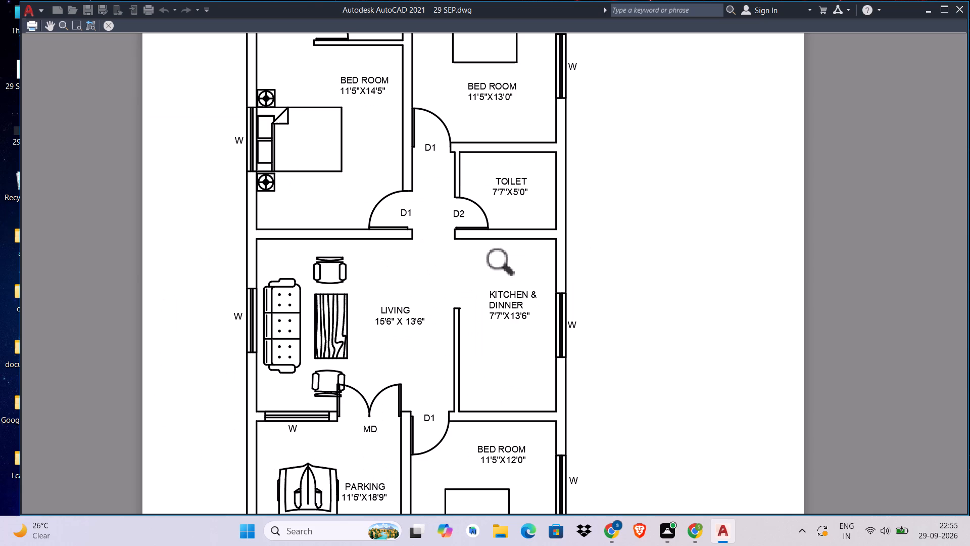
middle_drag(510, 268, 611, 306)
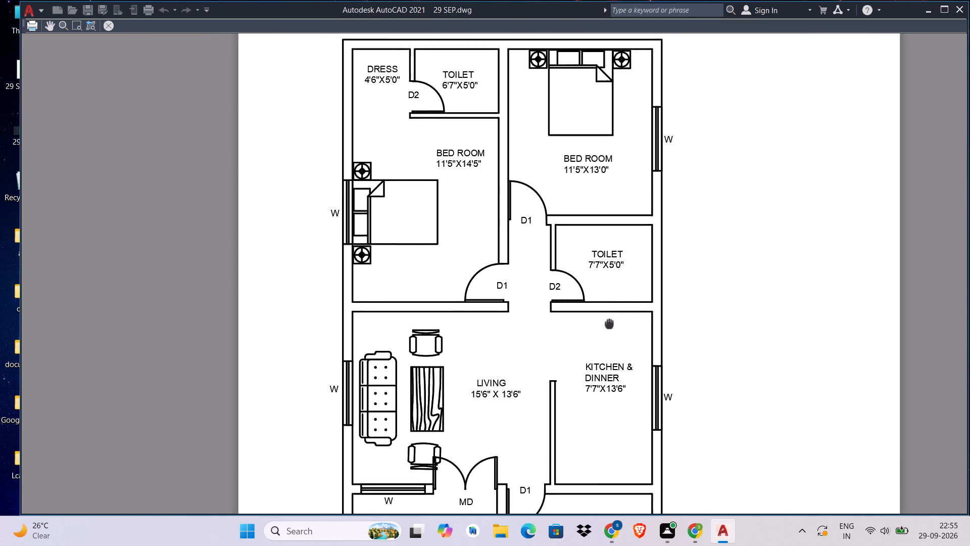
middle_drag(611, 306, 638, 158)
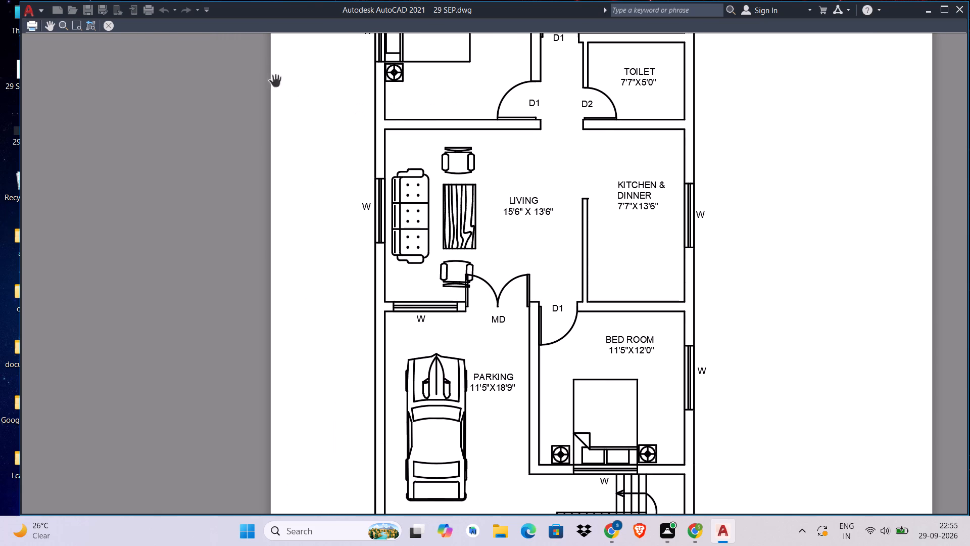
click(111, 25)
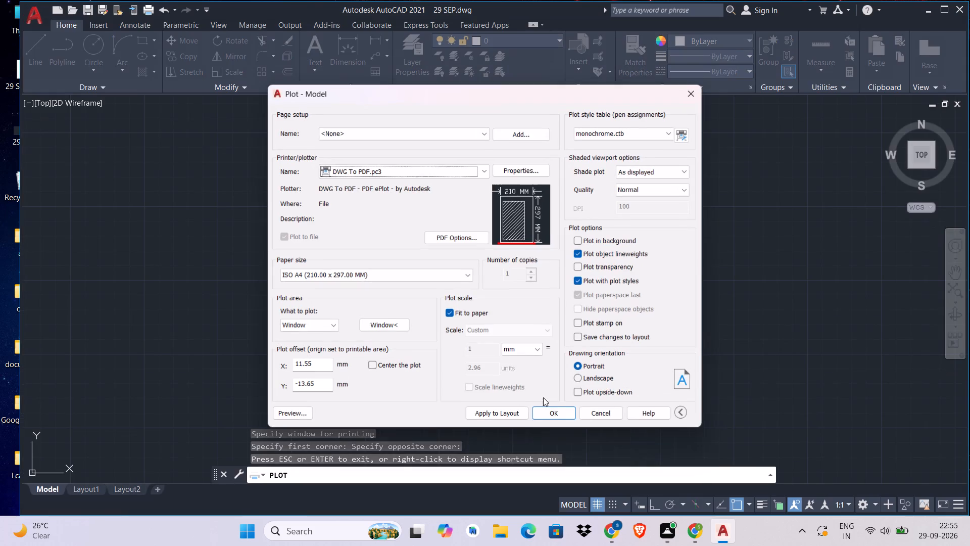
Apply the plot settings to the layout and plot the floor plan to the Desktop as 29 SEP-Model.pdf.
click(497, 417)
click(555, 414)
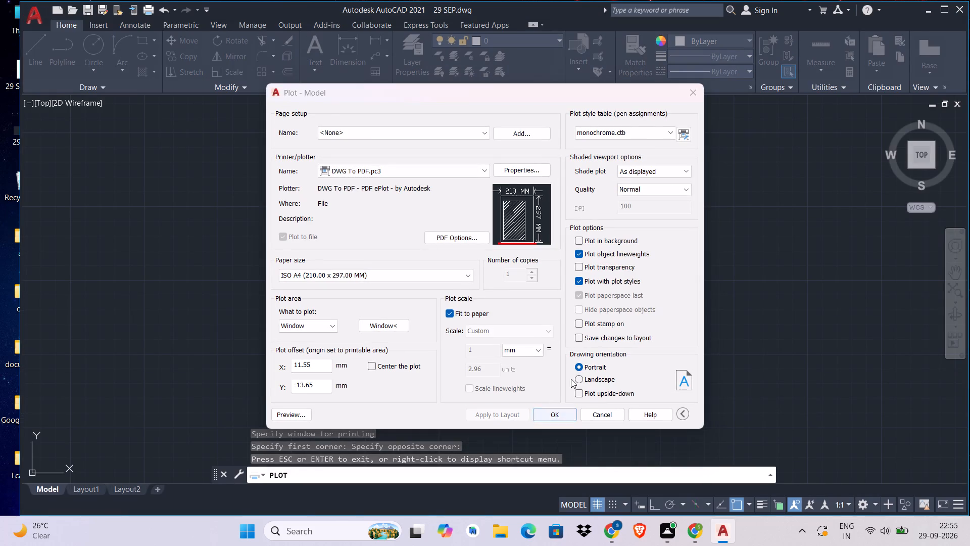
click(303, 237)
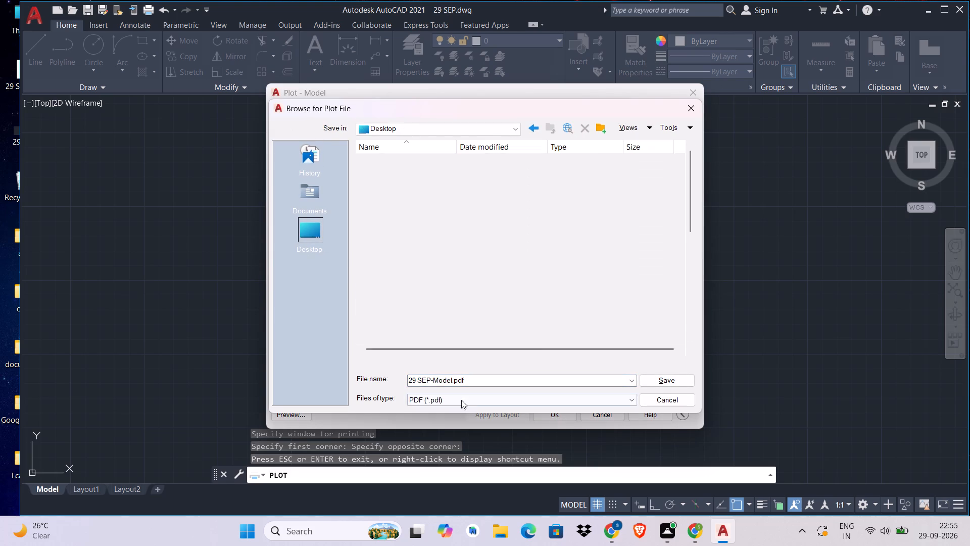
click(670, 378)
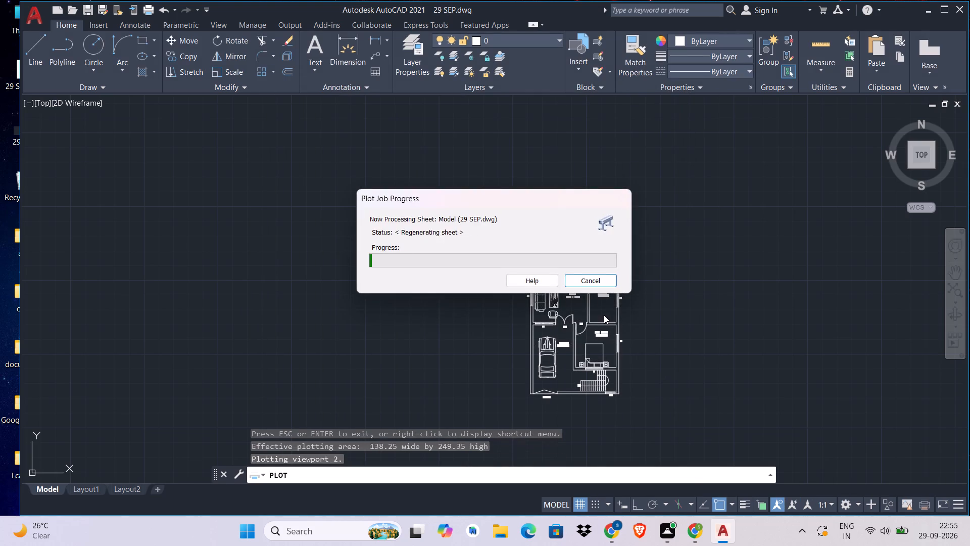